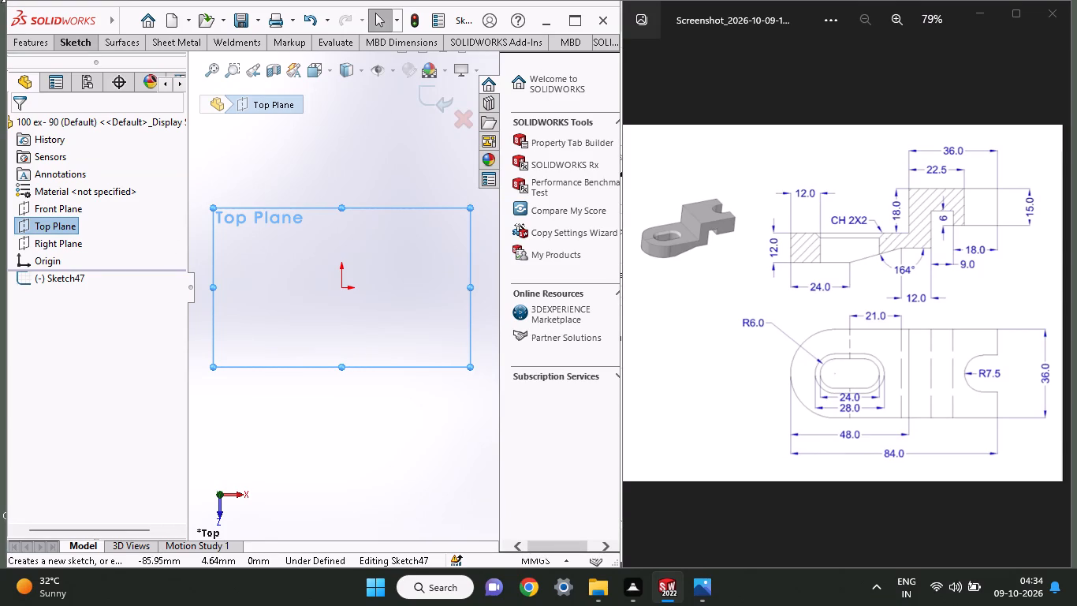
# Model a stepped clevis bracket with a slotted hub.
# Sketch a circle about 84 mm in diameter centred on the origin of the Top Plane sketch.
pyautogui.click(91, 42)
pyautogui.click(114, 58)
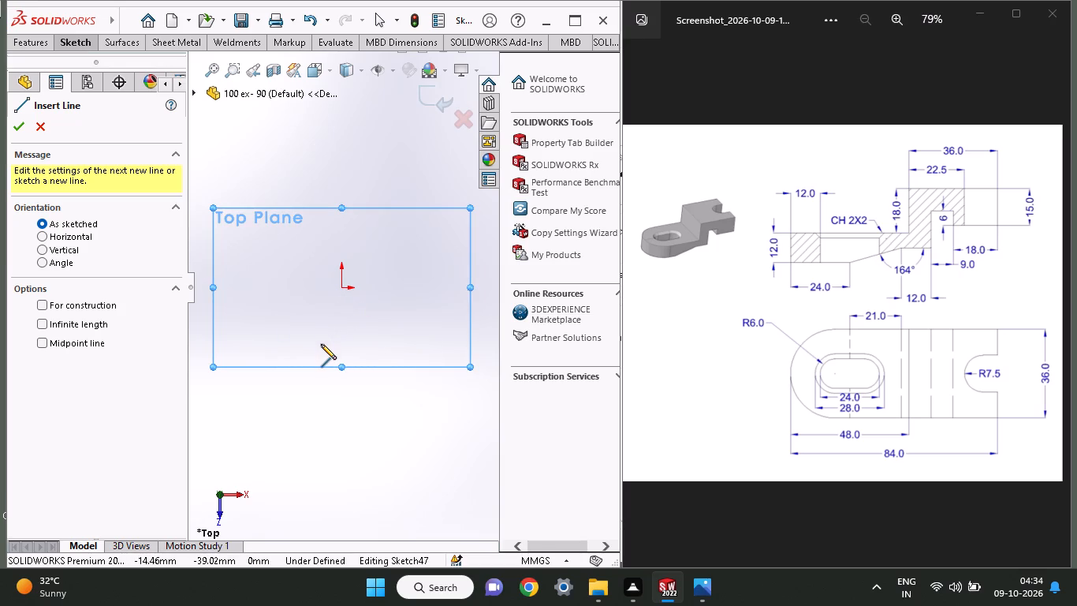
pyautogui.click(85, 46)
pyautogui.click(109, 99)
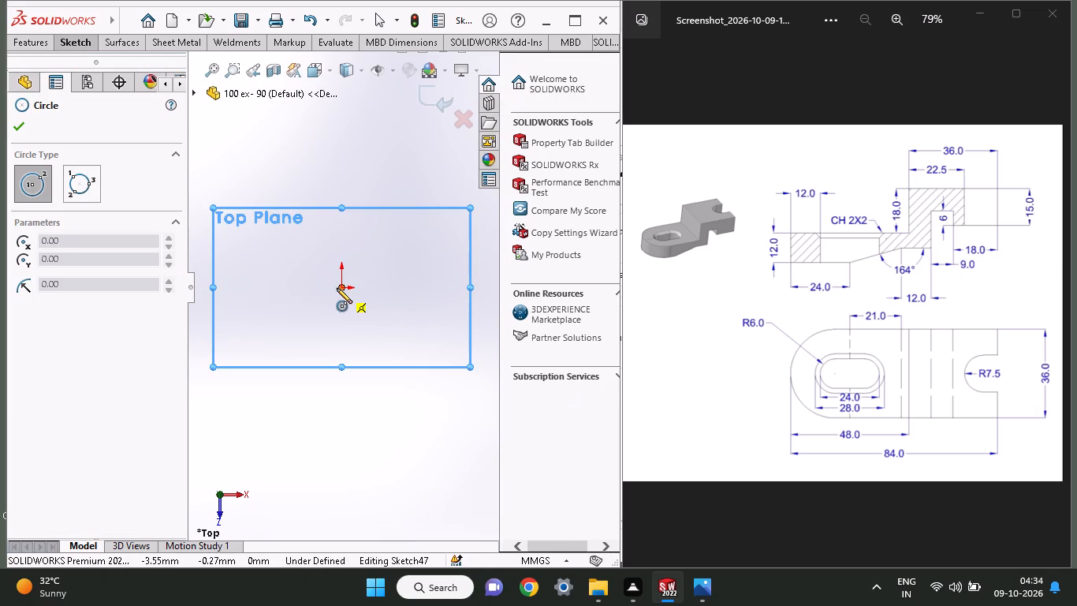
pyautogui.click(342, 288)
pyautogui.click(389, 327)
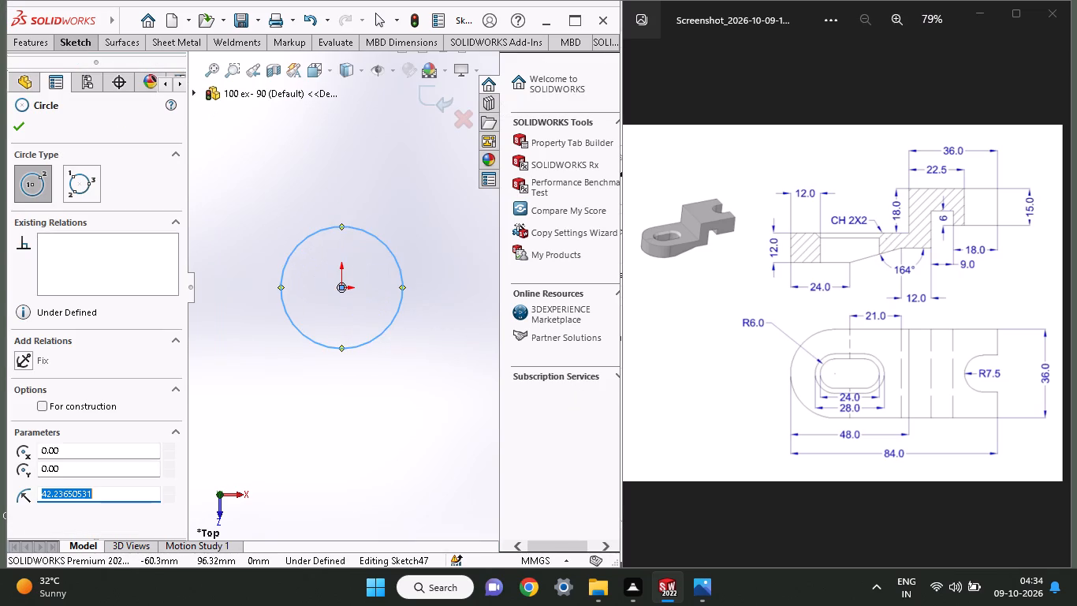
# Dimension the circle's diameter to 36 mm.
pyautogui.click(80, 37)
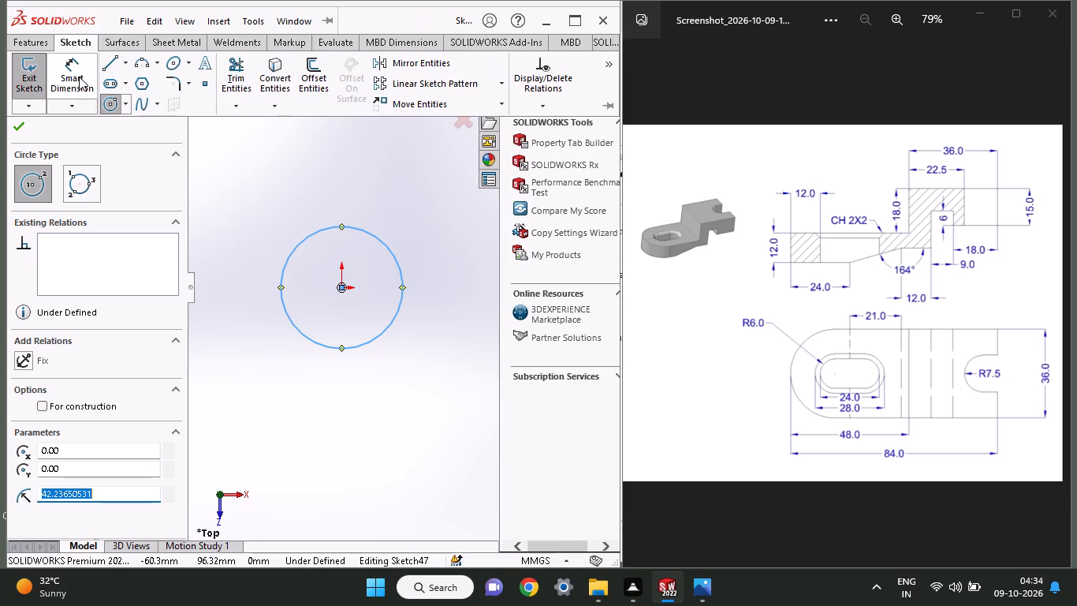
pyautogui.click(79, 77)
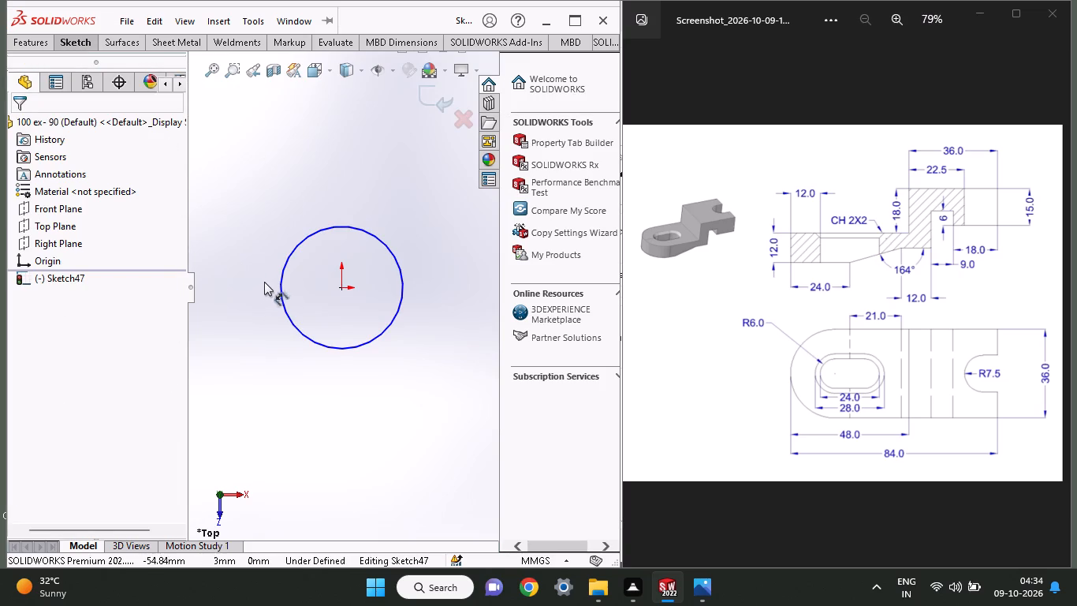
pyautogui.click(287, 266)
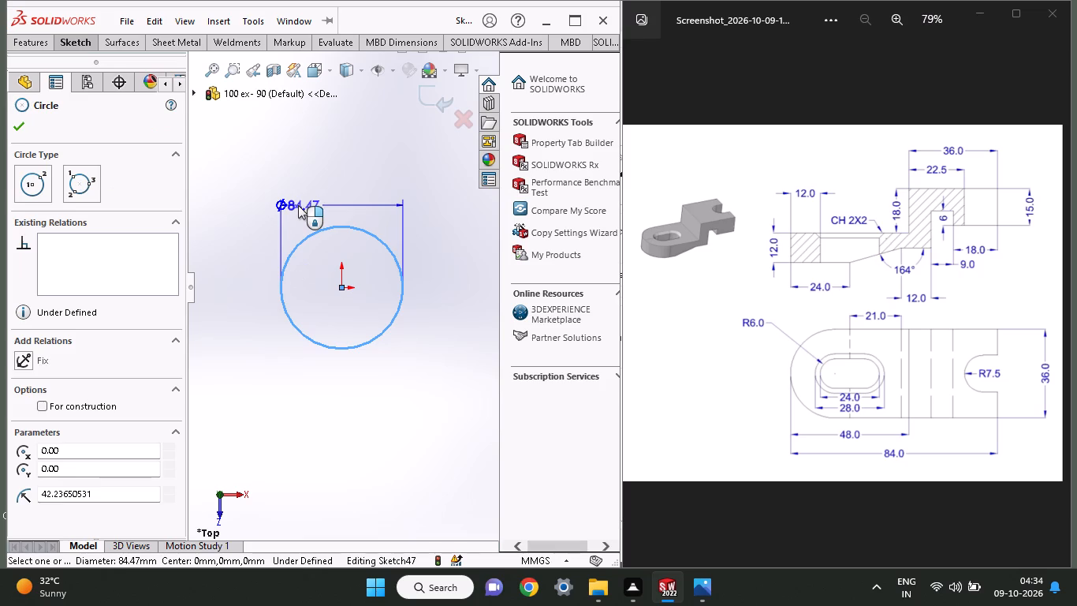
pyautogui.click(298, 205)
pyautogui.press('3')
pyautogui.press('6')
pyautogui.press('Return')
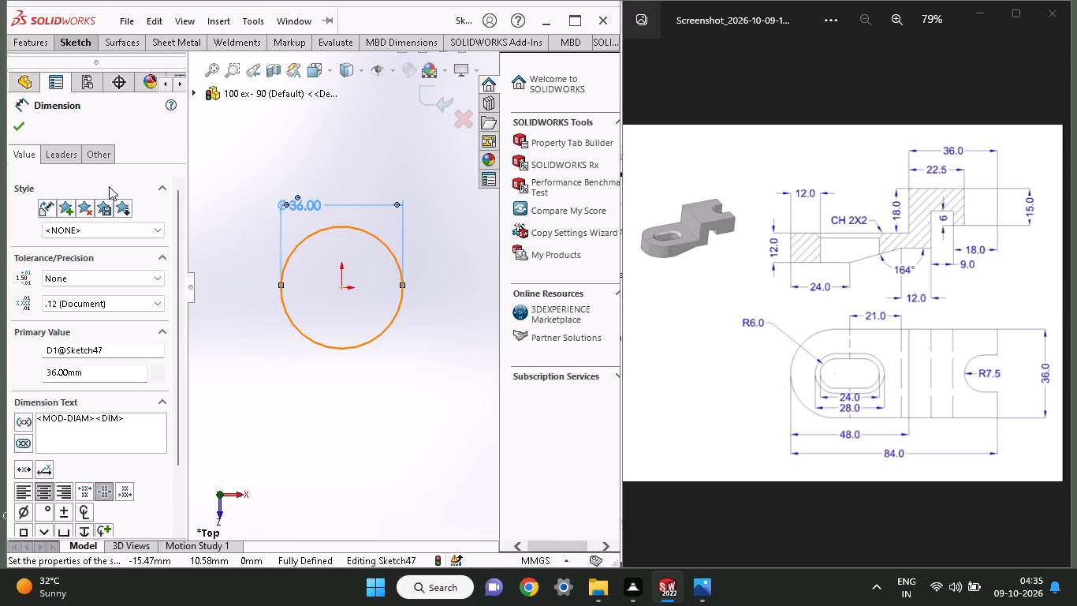
# Extrude the circle as a blind boss 12 mm deep from the sketch plane.
pyautogui.click(28, 47)
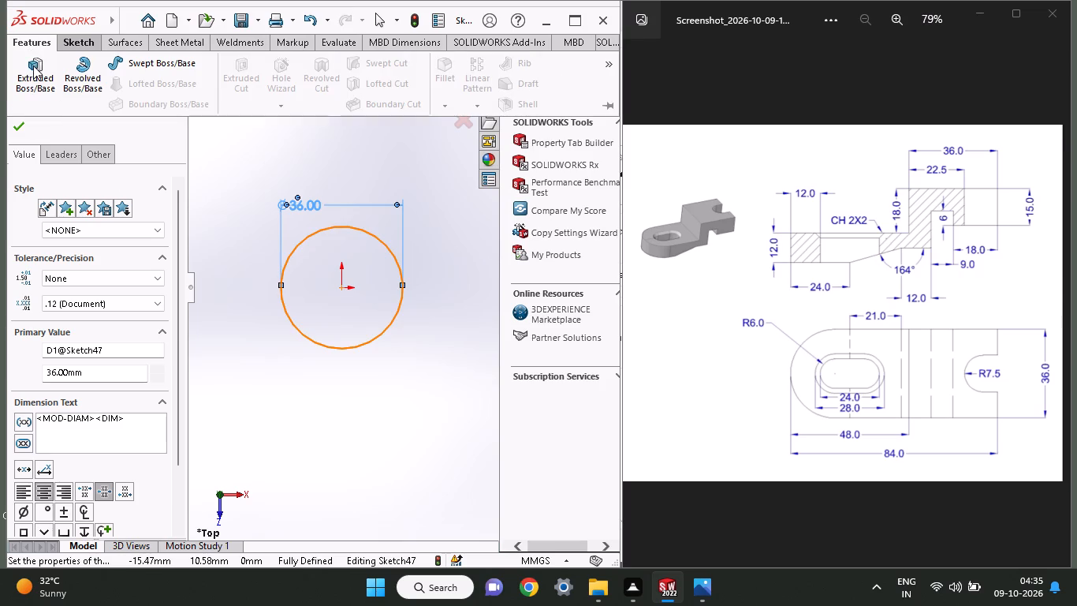
pyautogui.click(33, 65)
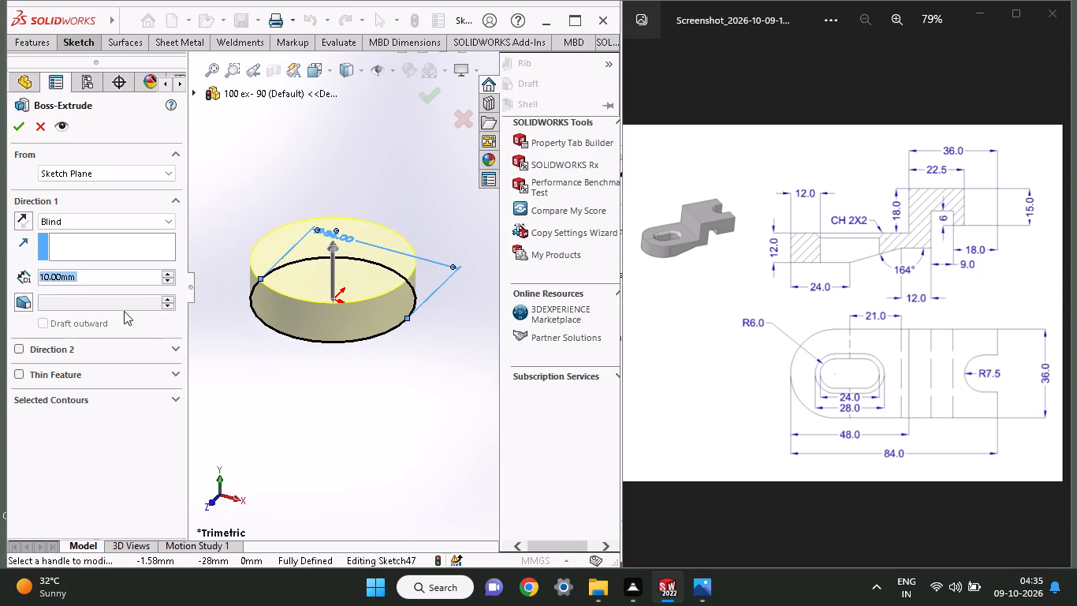
pyautogui.write('12')
pyautogui.press('Return')
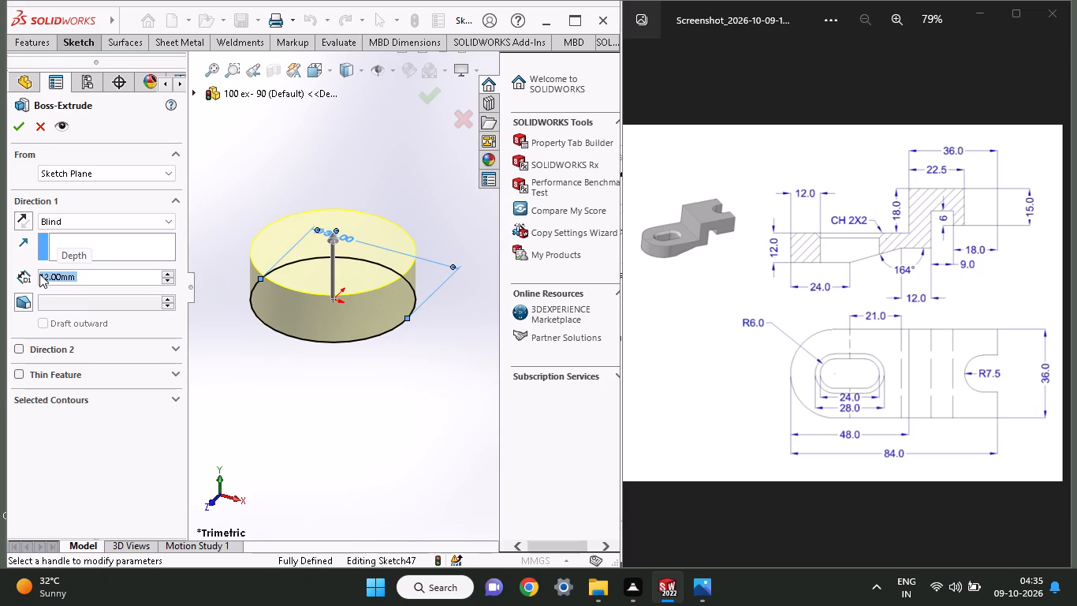
pyautogui.click(17, 130)
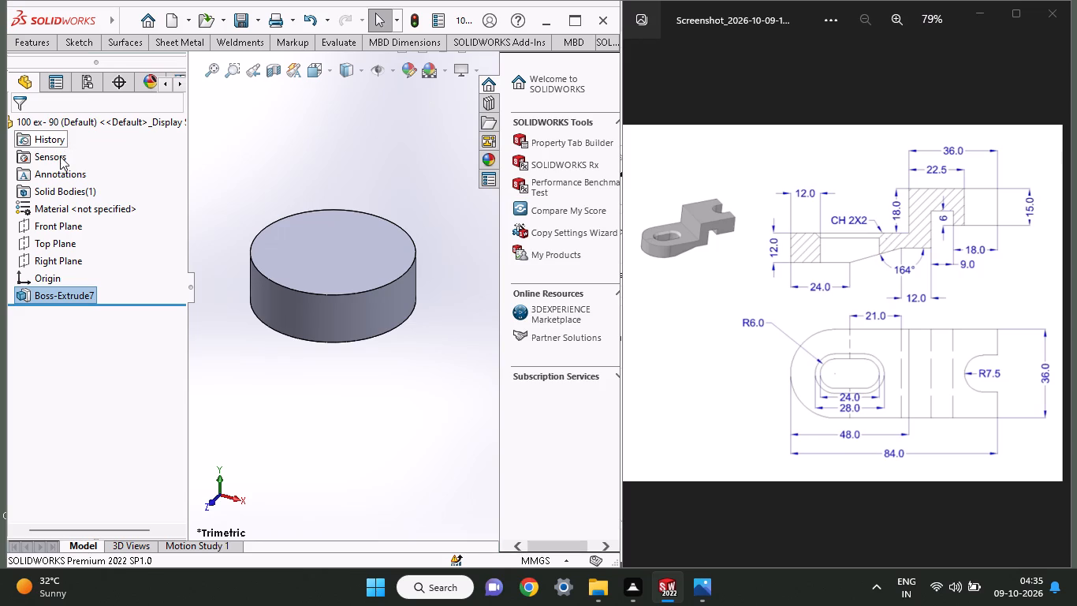
# Open a new sketch on the top face of the extruded disc.
pyautogui.click(289, 237)
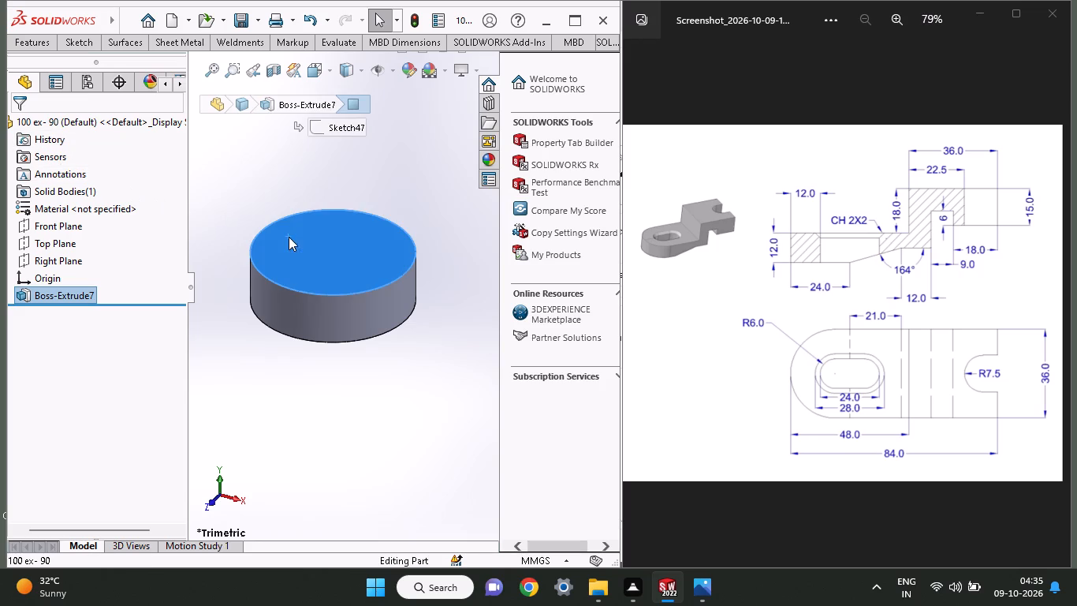
pyautogui.click(349, 193)
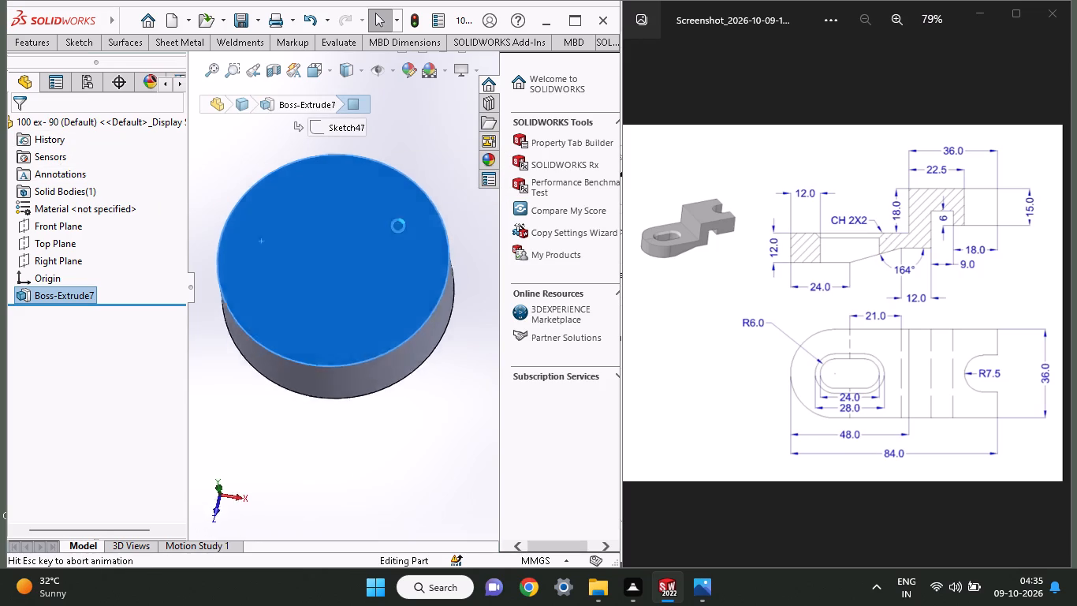
pyautogui.scroll(-1, 478, 325)
pyautogui.scroll(1, 457, 339)
pyautogui.scroll(-2, 423, 342)
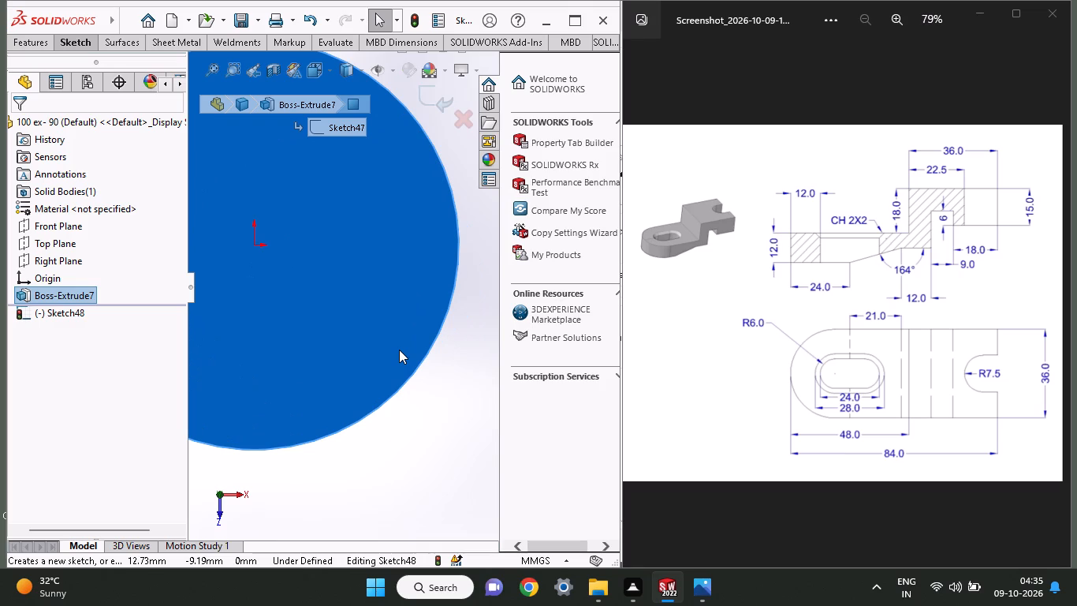
pyautogui.rightClick(399, 350)
pyautogui.keyDown('ctrl'); pyautogui.scroll(1, 399, 350); pyautogui.keyUp('ctrl')
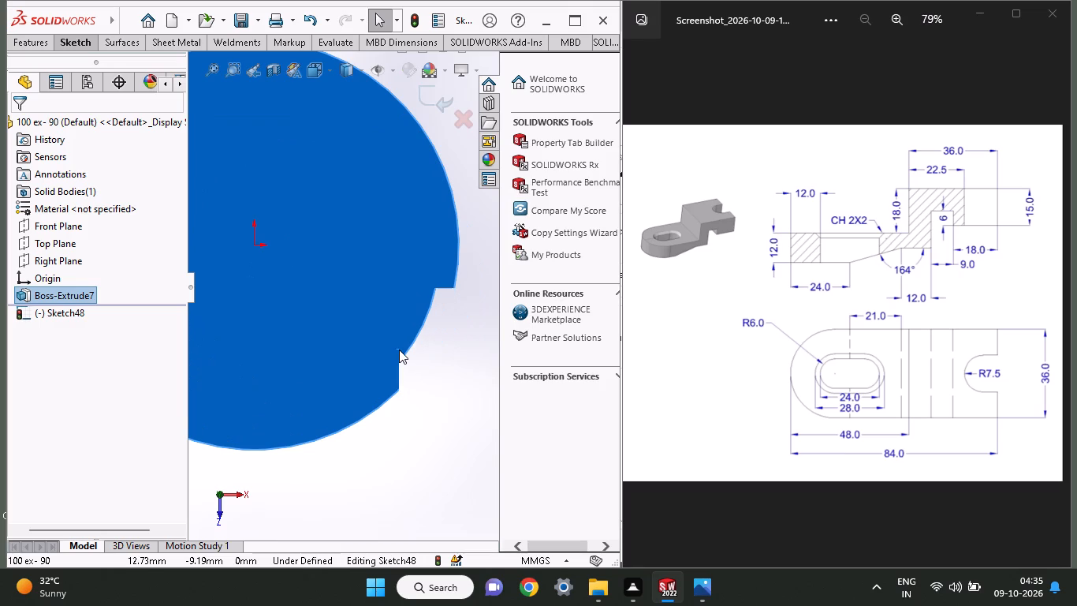
pyautogui.keyDown('ctrl'); pyautogui.scroll(4, 399, 350); pyautogui.keyUp('ctrl')
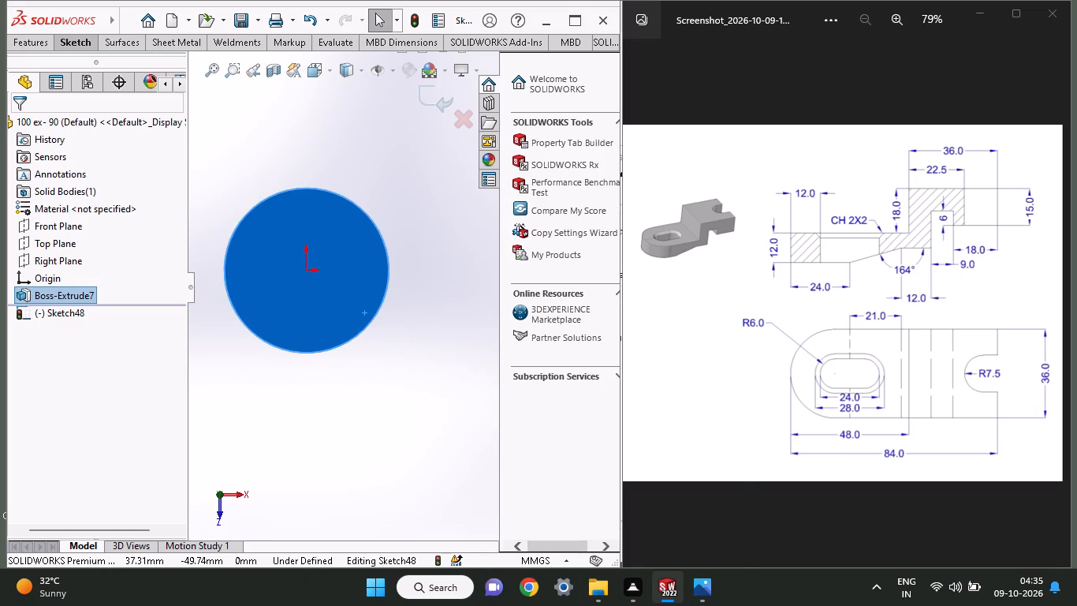
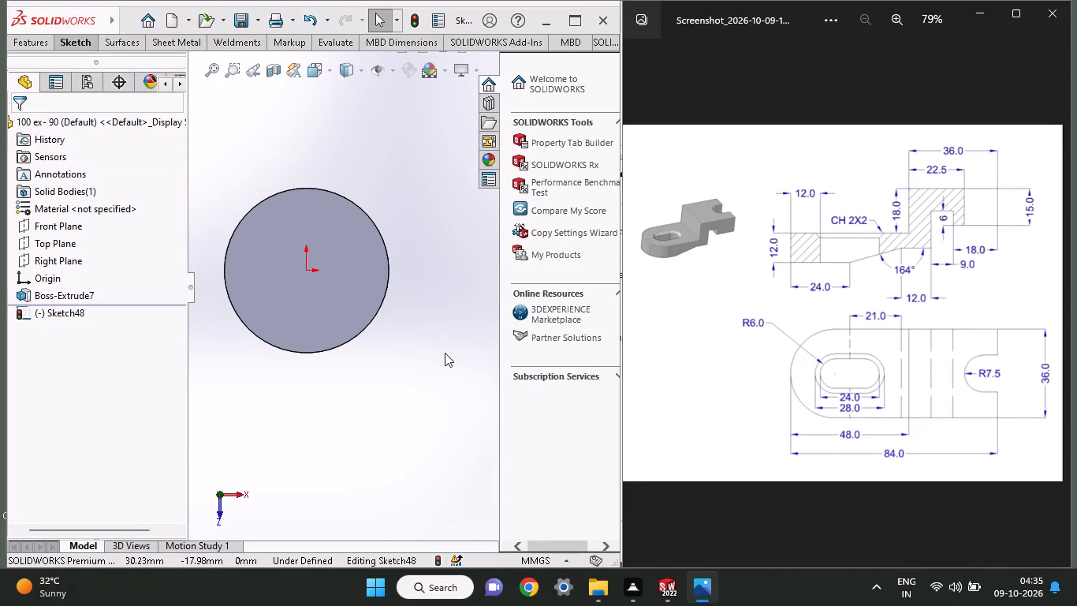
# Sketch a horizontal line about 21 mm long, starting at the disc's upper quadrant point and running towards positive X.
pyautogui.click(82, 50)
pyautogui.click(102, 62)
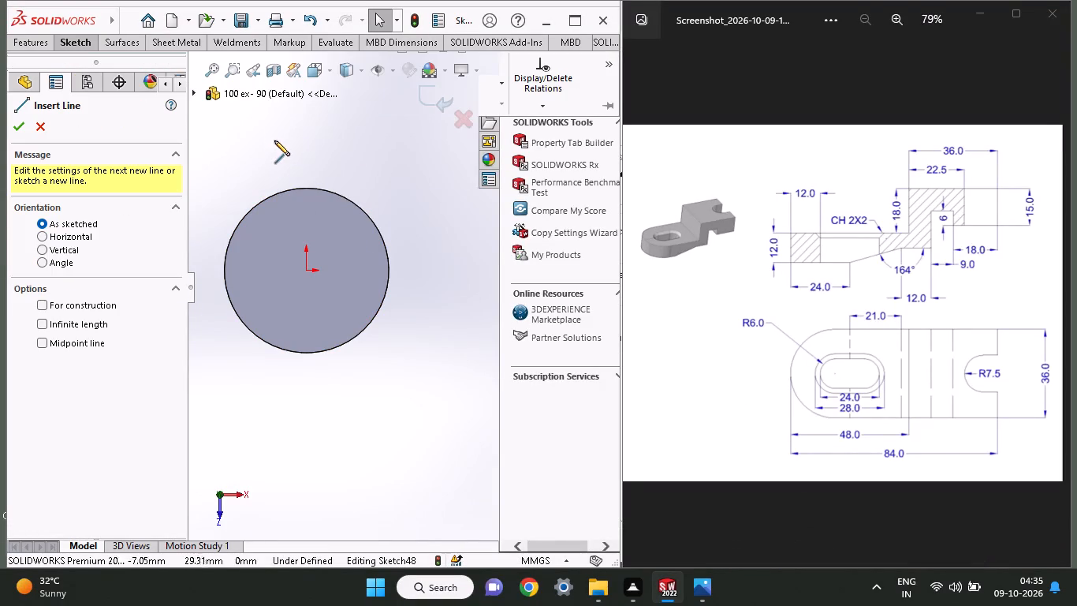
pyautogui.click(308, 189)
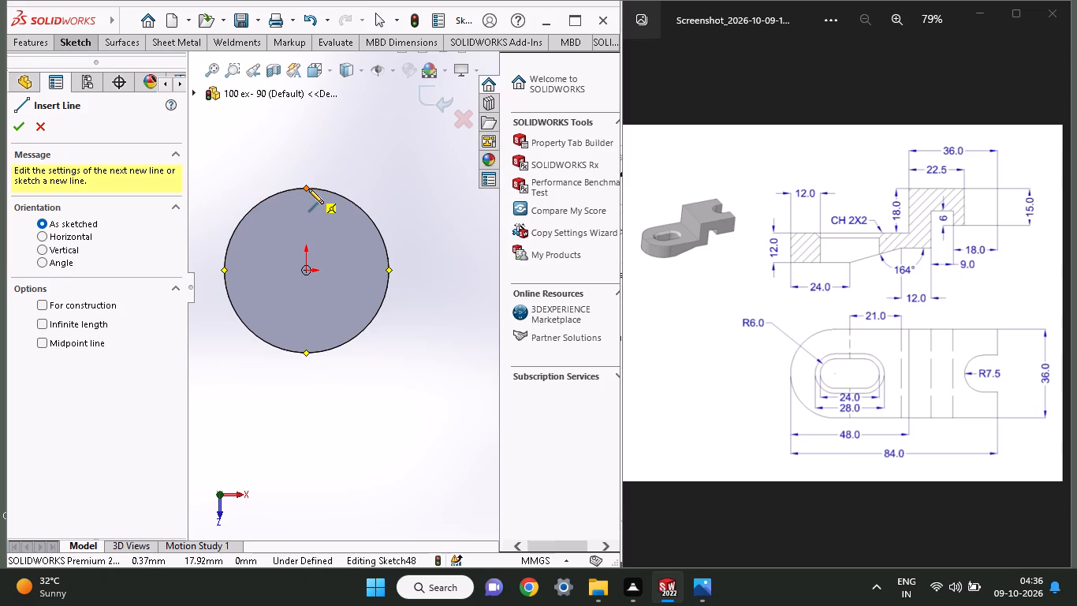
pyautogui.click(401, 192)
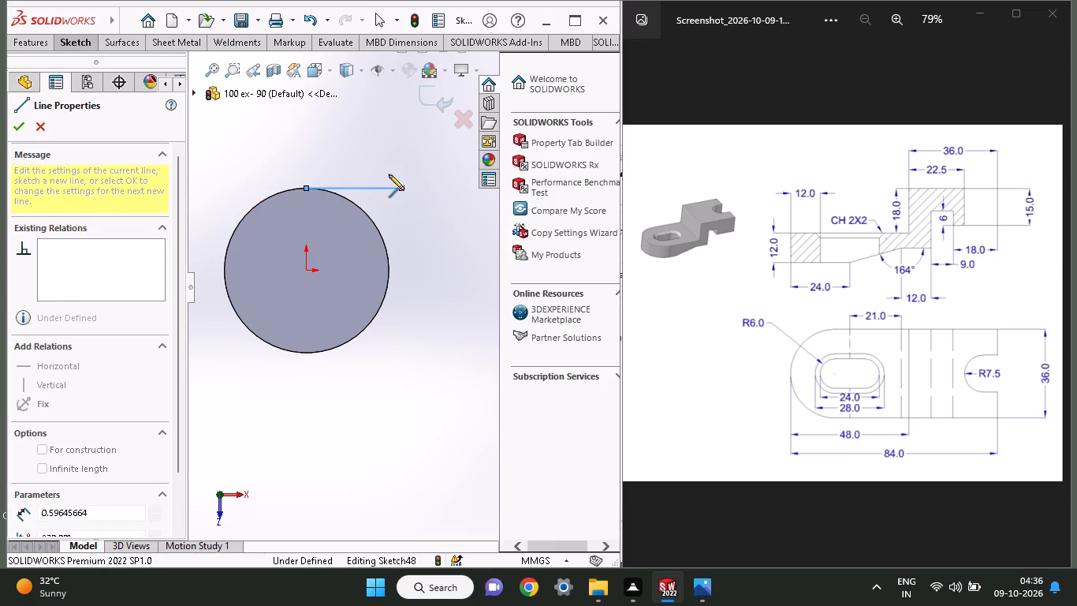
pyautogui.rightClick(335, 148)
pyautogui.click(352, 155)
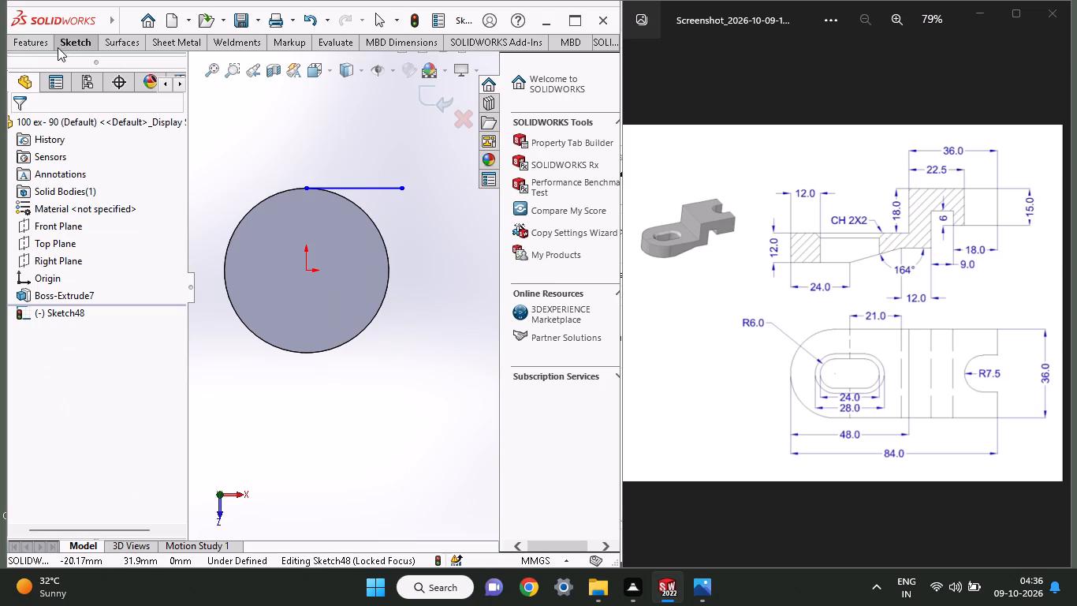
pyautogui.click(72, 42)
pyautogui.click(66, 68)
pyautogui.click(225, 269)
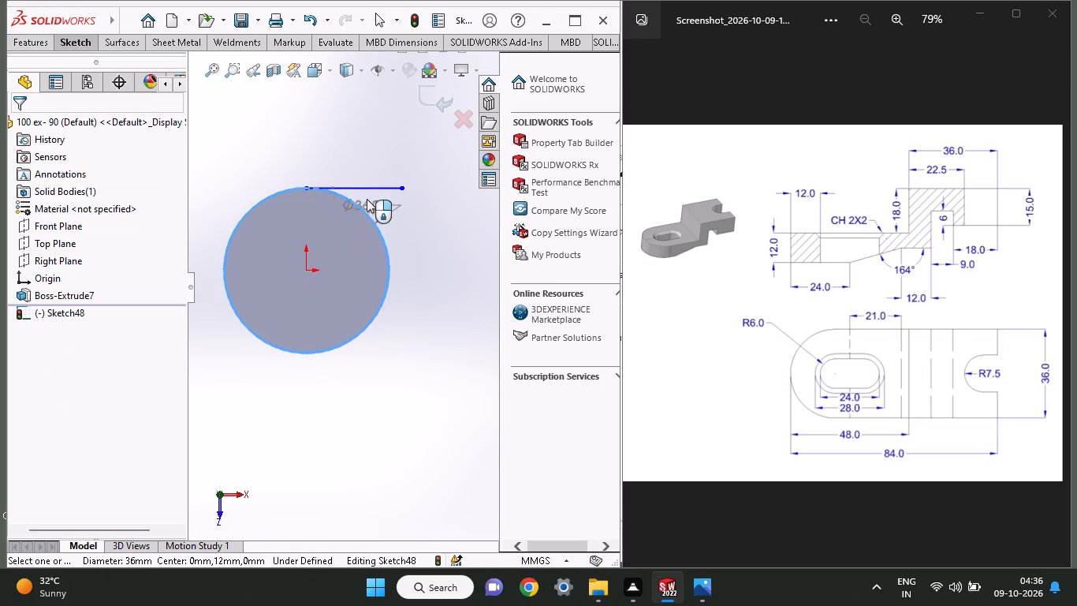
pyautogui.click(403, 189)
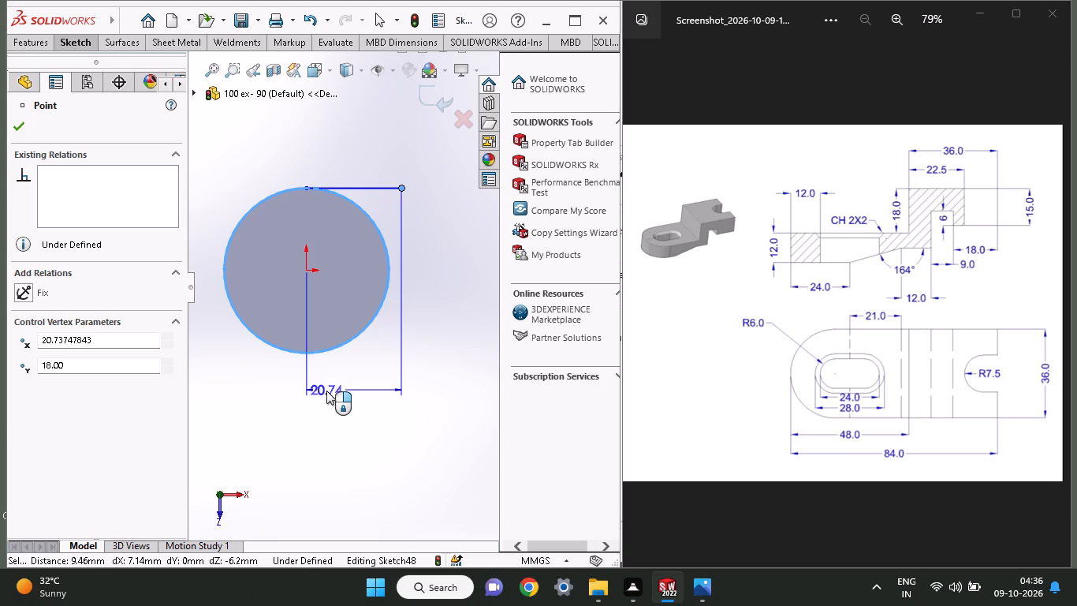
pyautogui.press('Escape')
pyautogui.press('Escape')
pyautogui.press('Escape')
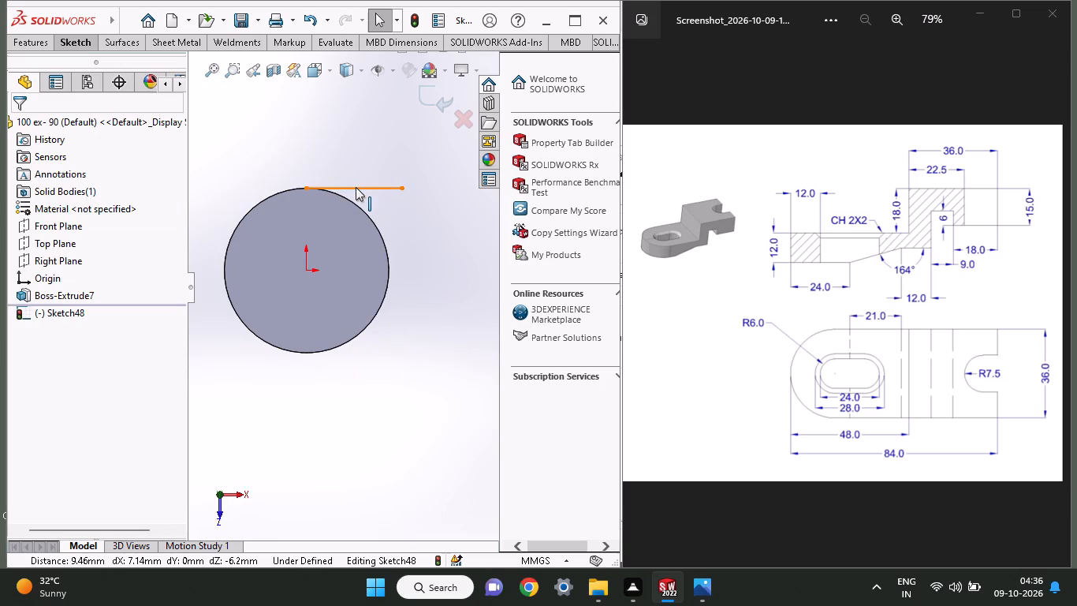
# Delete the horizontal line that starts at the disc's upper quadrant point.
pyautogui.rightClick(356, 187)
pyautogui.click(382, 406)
# Sketch a horizontal line about 24 mm long from the origin past the disc's edge in the positive X direction.
pyautogui.click(73, 41)
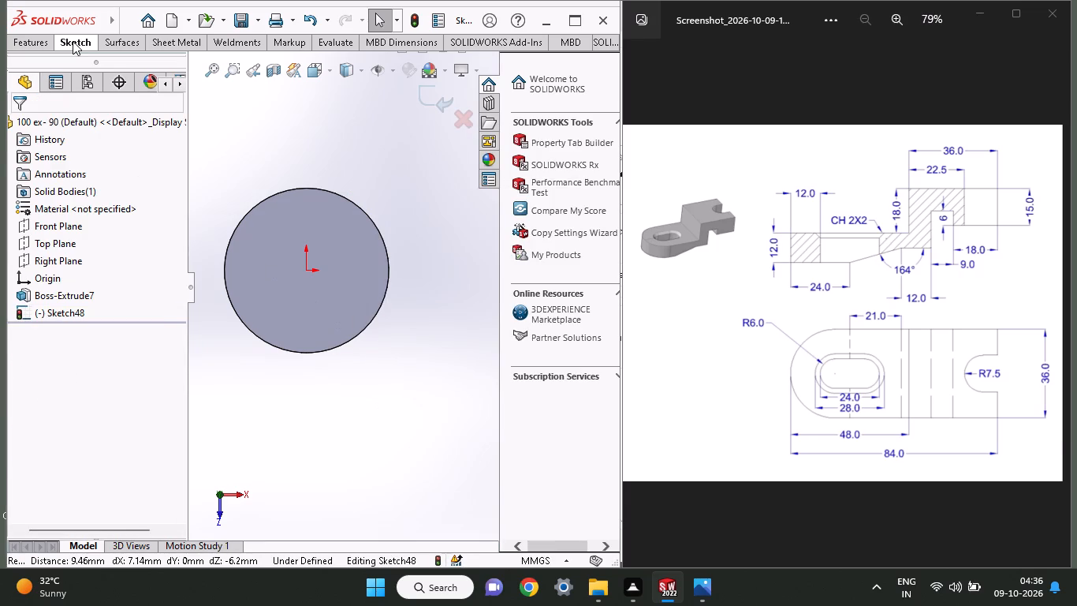
pyautogui.click(103, 71)
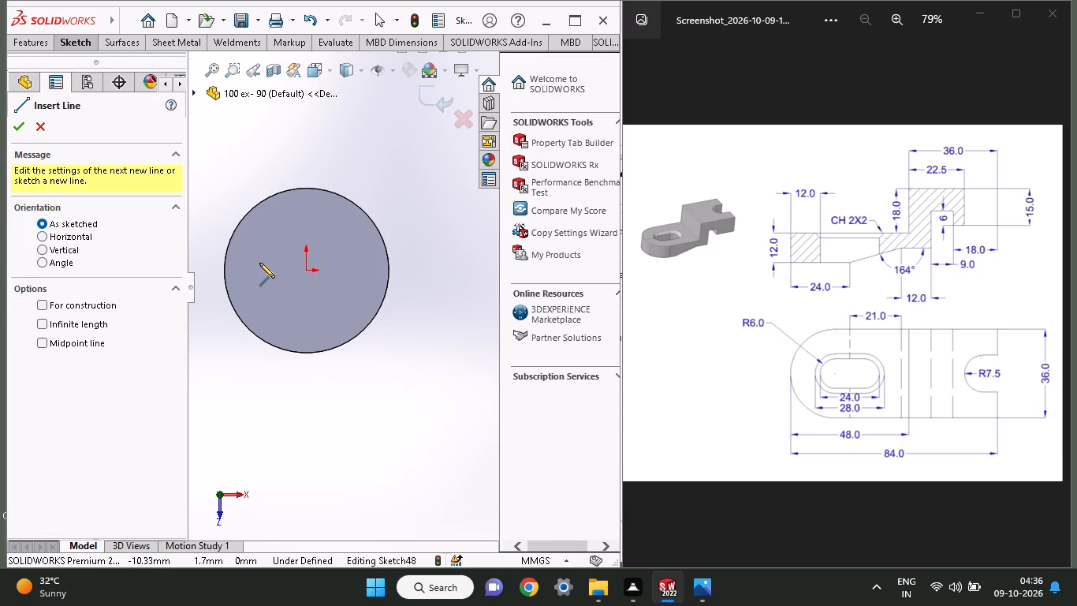
pyautogui.click(307, 271)
pyautogui.click(416, 269)
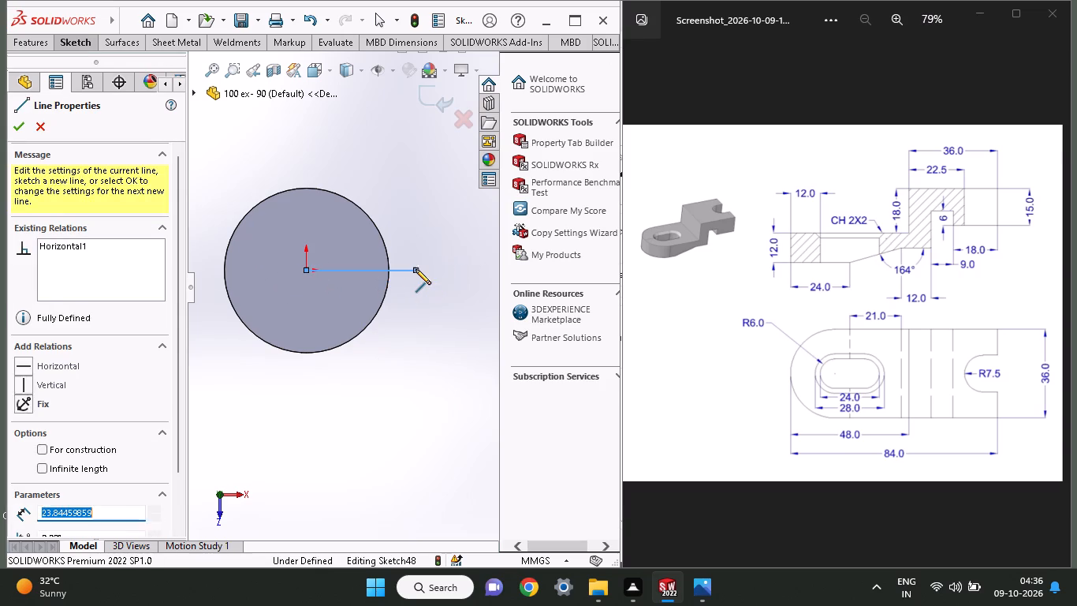
pyautogui.rightClick(414, 239)
pyautogui.click(434, 254)
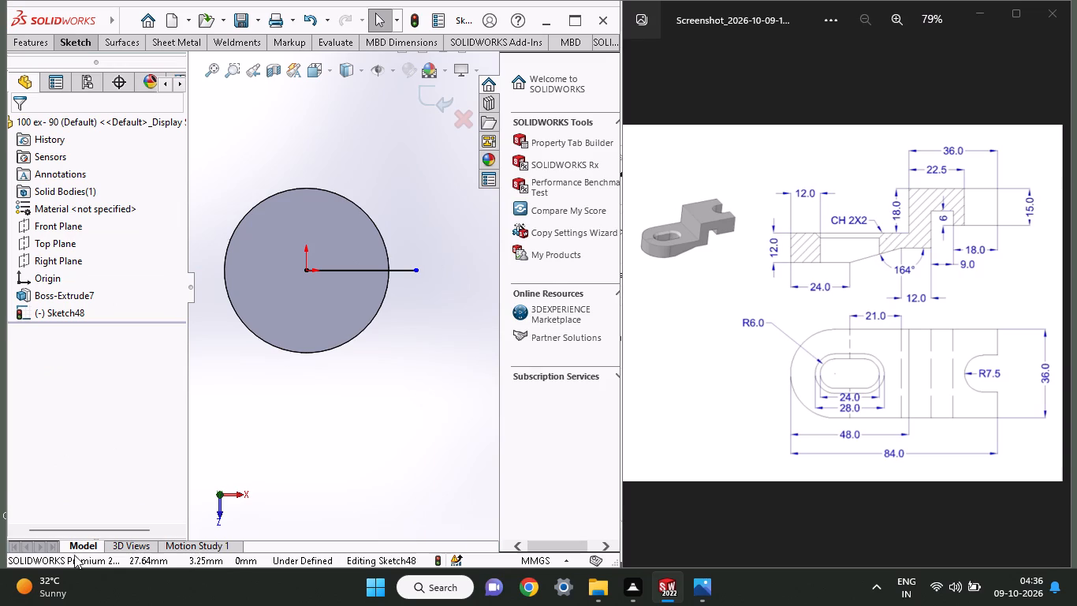
# Sketch a second horizontal line from the origin to the disc's quadrant point on the negative X side.
pyautogui.click(70, 46)
pyautogui.click(112, 65)
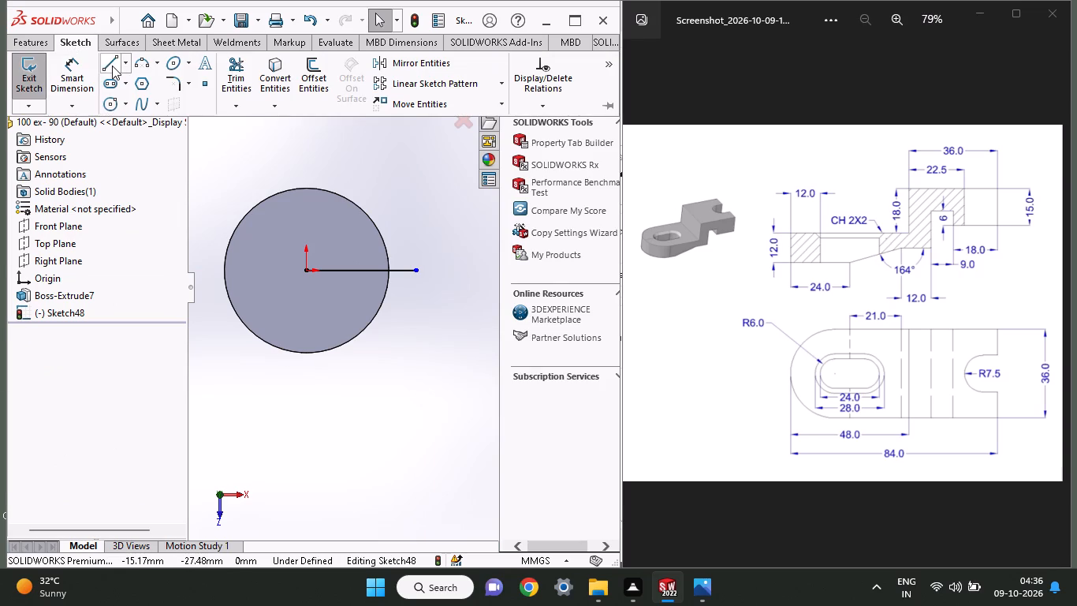
pyautogui.click(304, 271)
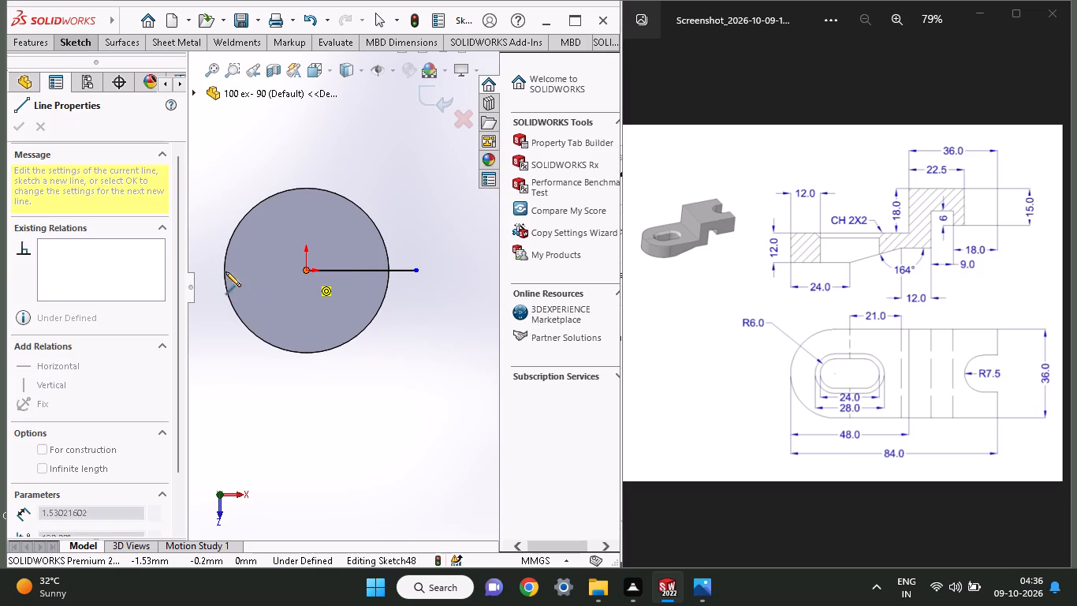
pyautogui.click(222, 271)
pyautogui.rightClick(227, 190)
pyautogui.click(260, 206)
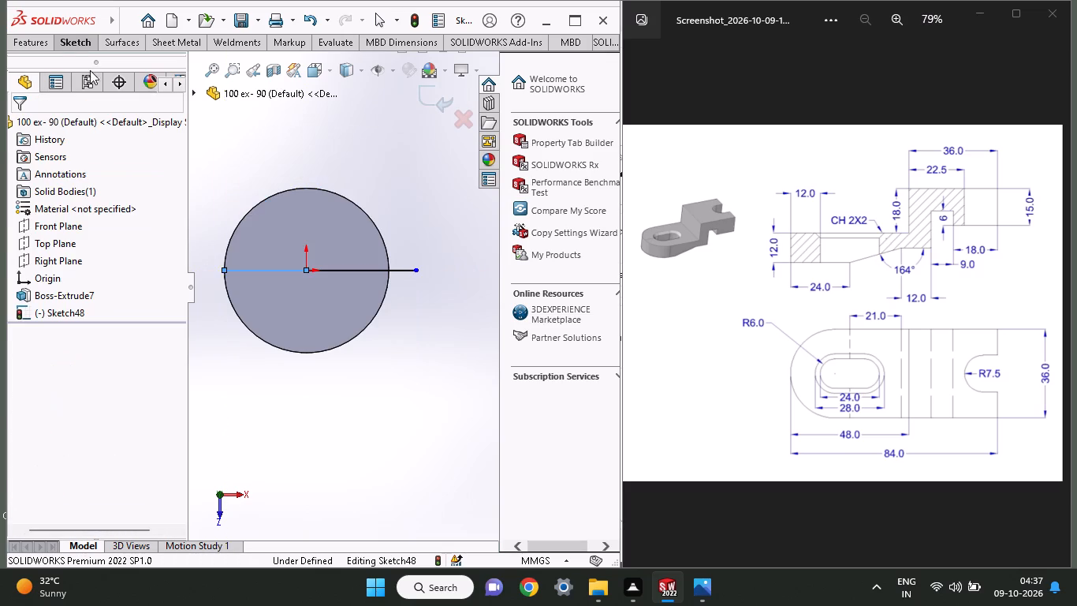
# Dimension the overall distance between the outer endpoints of the two horizontal lines to 48 mm.
pyautogui.click(62, 44)
pyautogui.click(62, 69)
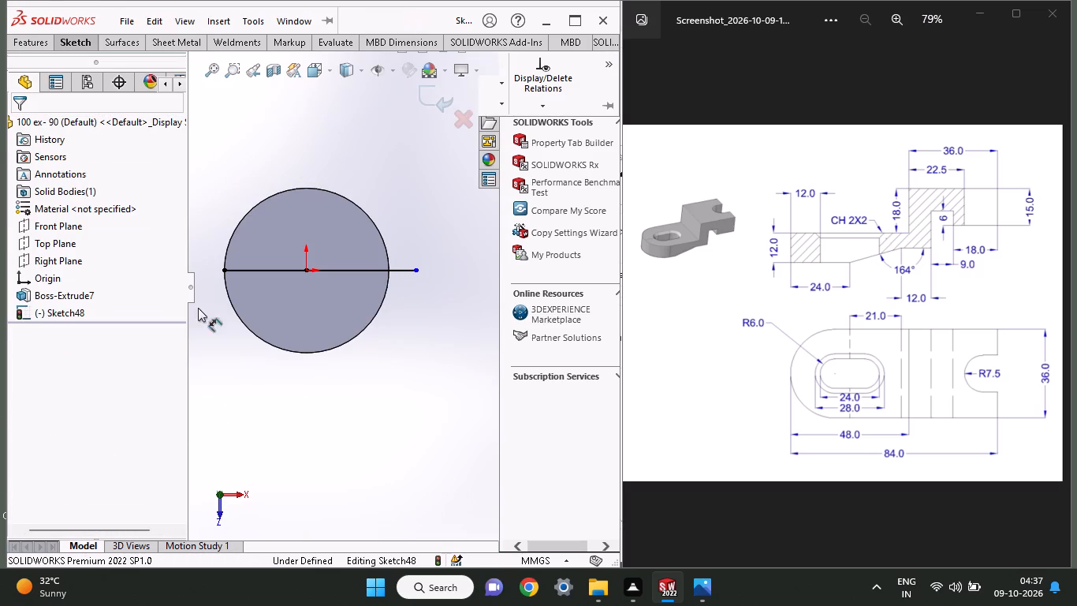
pyautogui.click(221, 273)
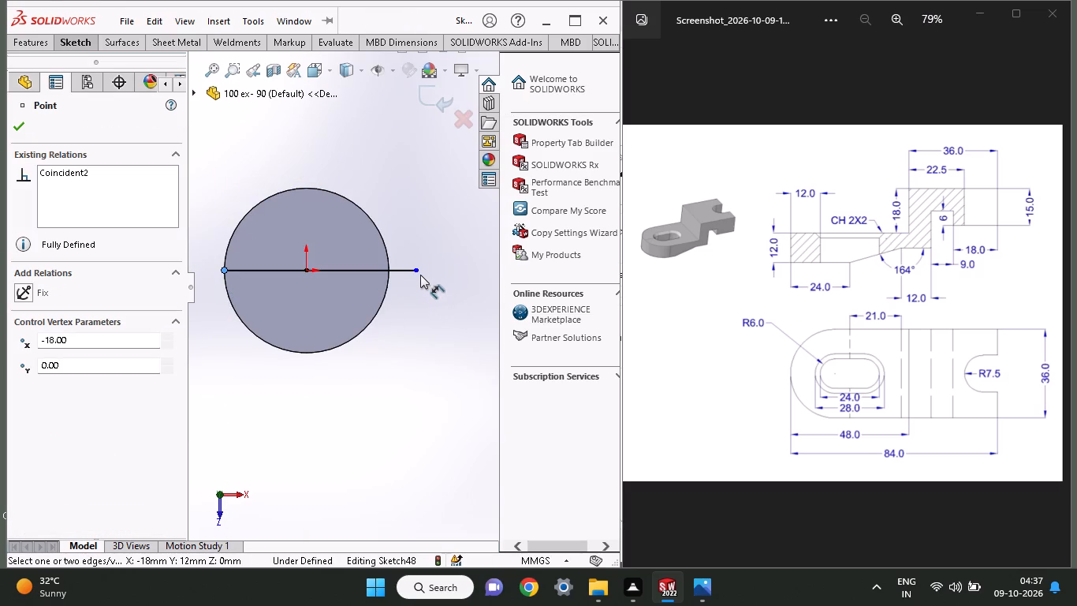
pyautogui.click(416, 271)
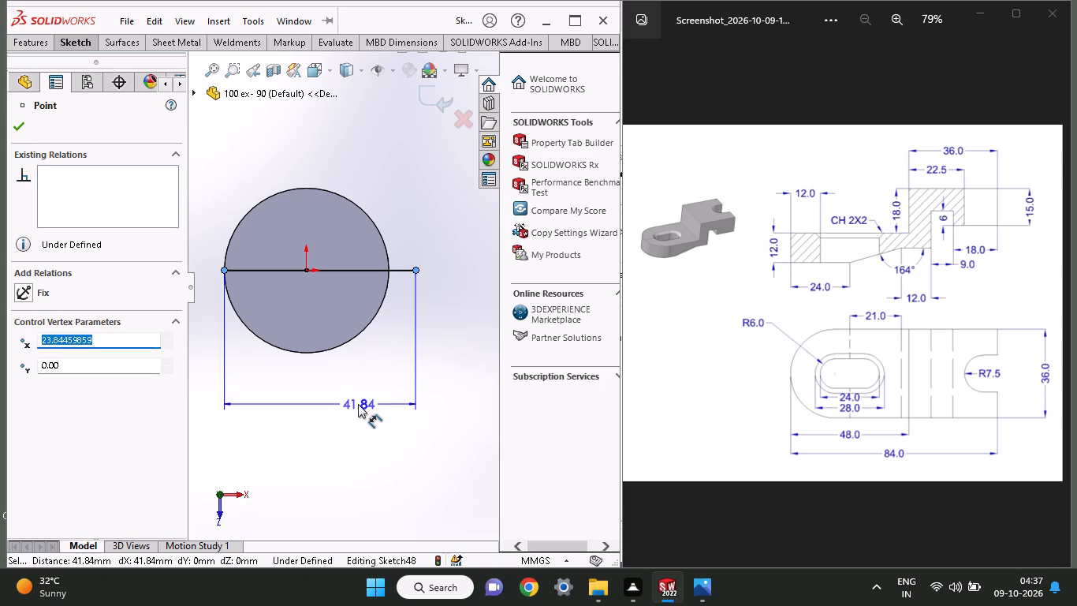
pyautogui.click(358, 404)
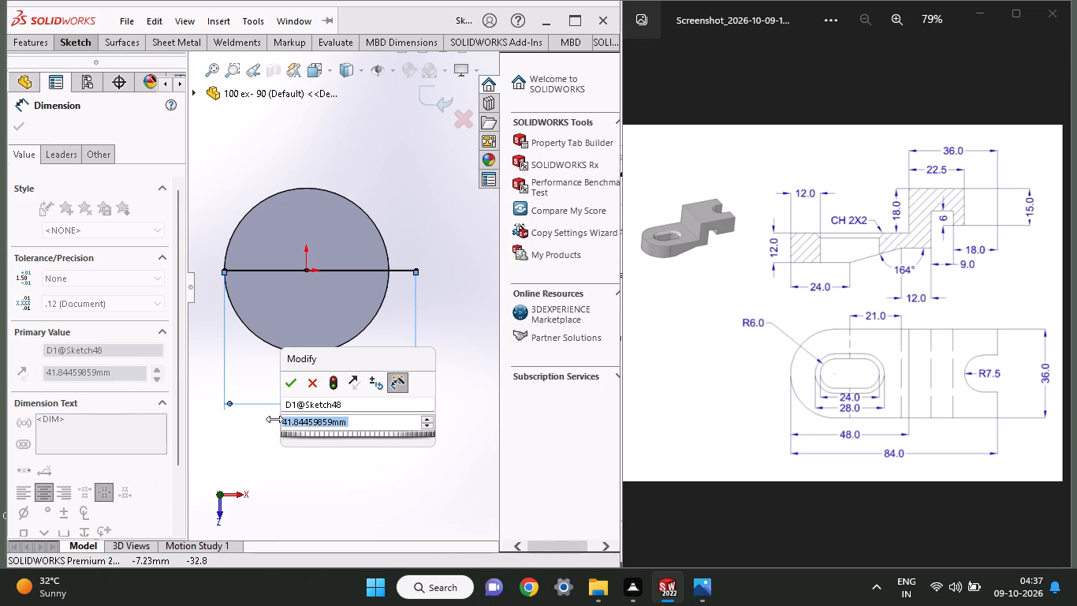
pyautogui.scroll(-1, 250, 453)
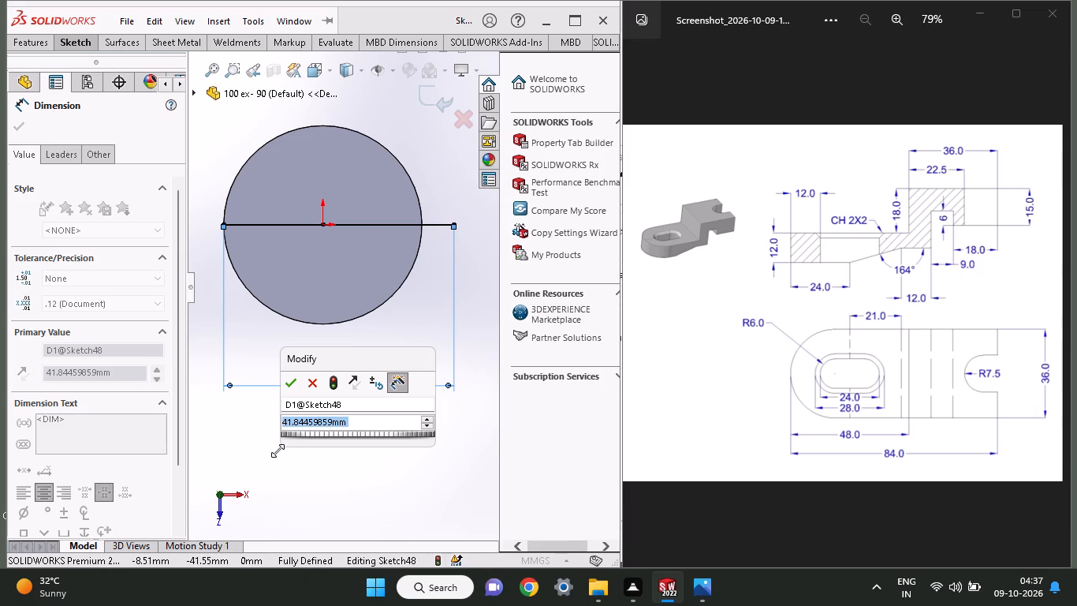
pyautogui.write('48')
pyautogui.press('Return')
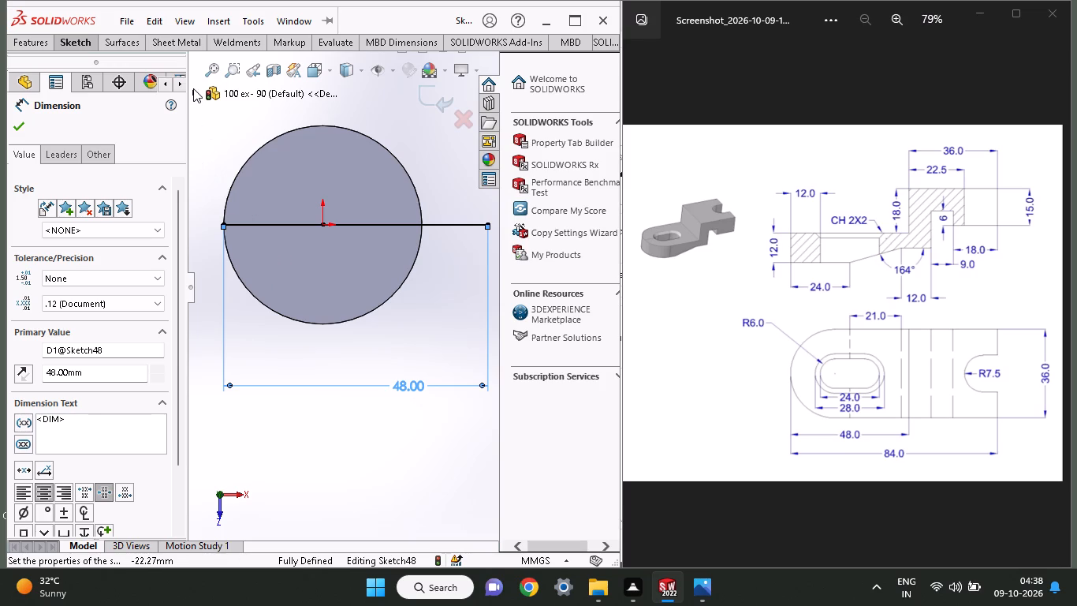
# Sketch a vertical line about 20 mm long upward from the outer endpoint on the disc's negative X edge.
pyautogui.click(78, 41)
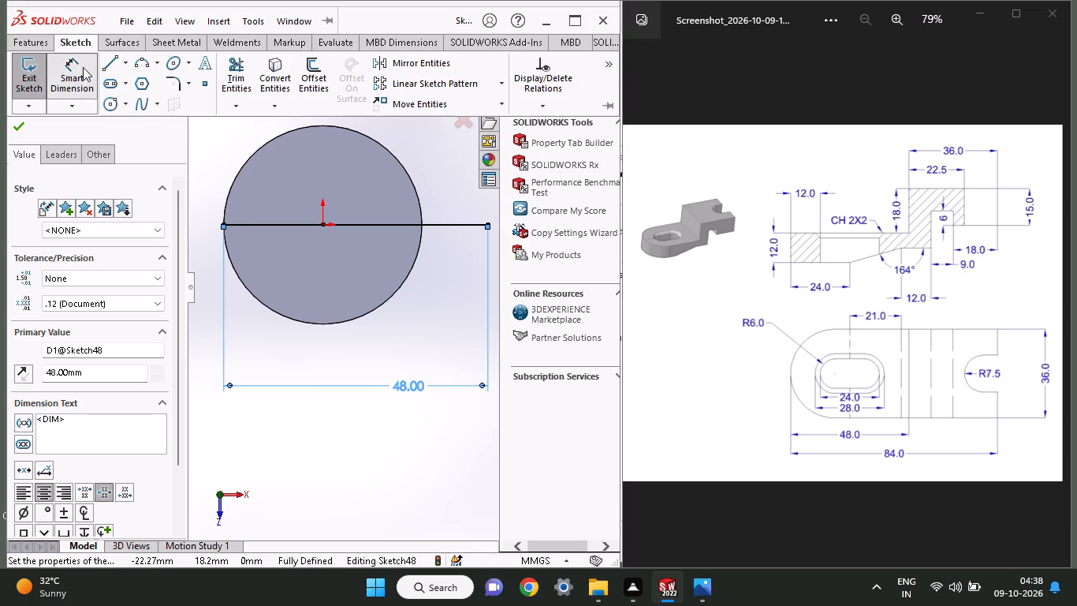
pyautogui.click(110, 70)
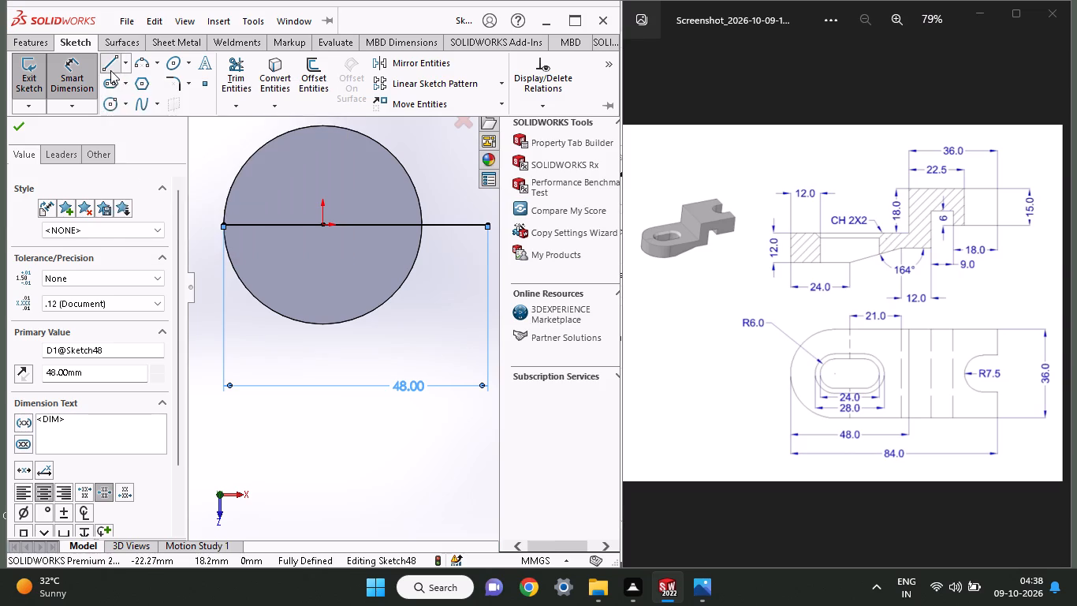
pyautogui.click(222, 223)
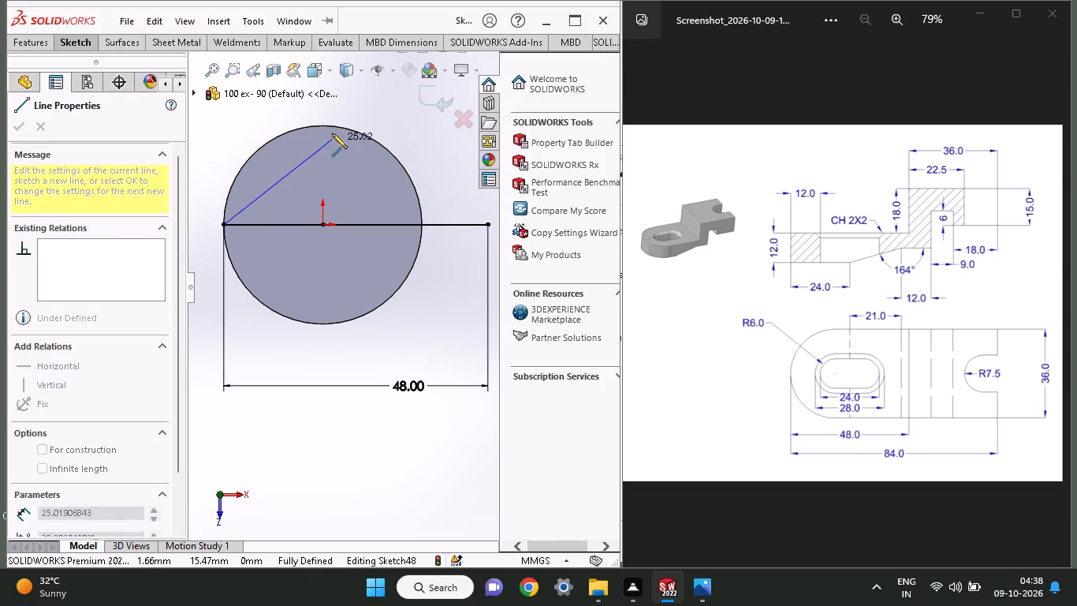
pyautogui.click(225, 115)
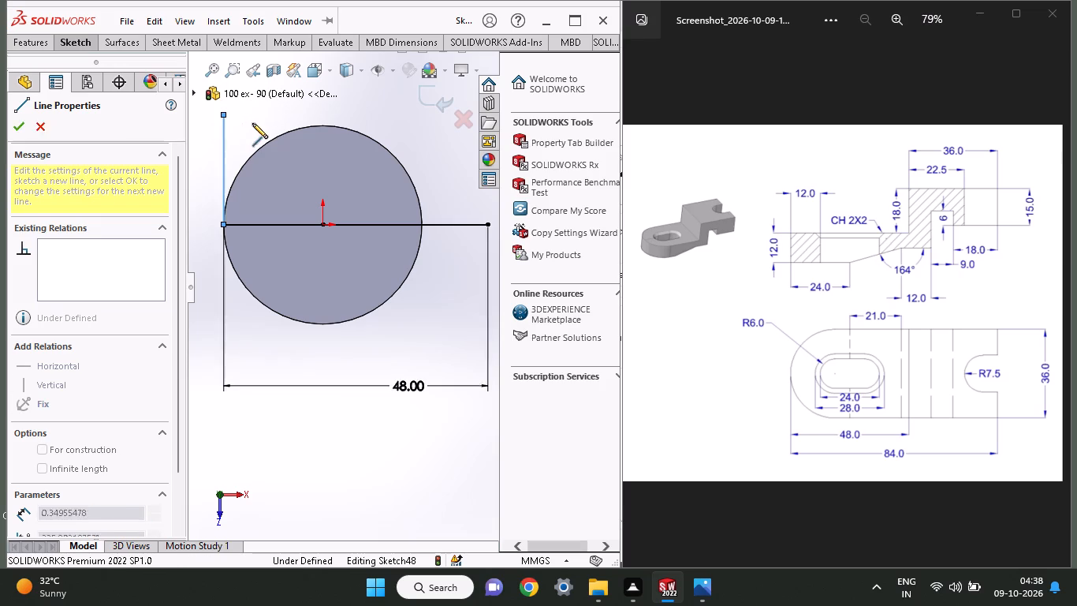
pyautogui.rightClick(263, 118)
pyautogui.click(285, 133)
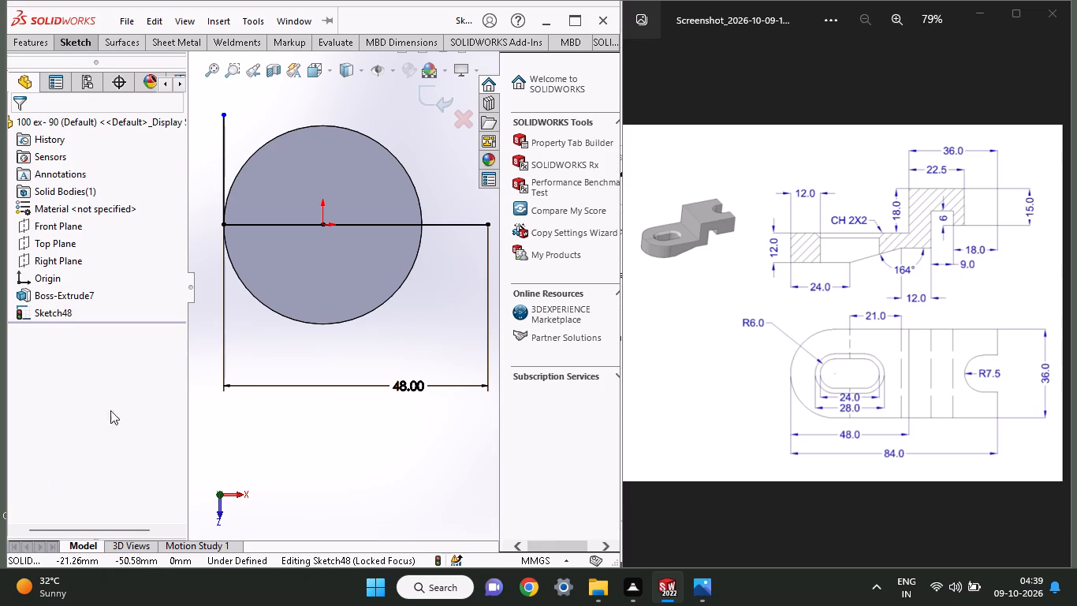
# Sketch a vertical line about 21 mm long downward from the same point on the disc's negative X edge.
pyautogui.click(83, 49)
pyautogui.click(109, 69)
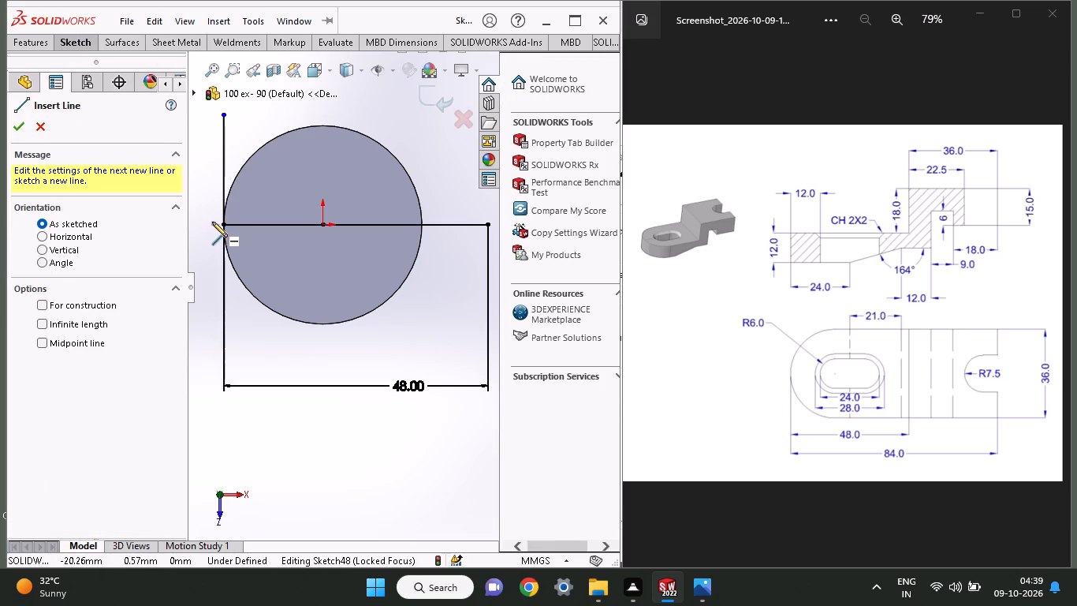
pyautogui.click(226, 229)
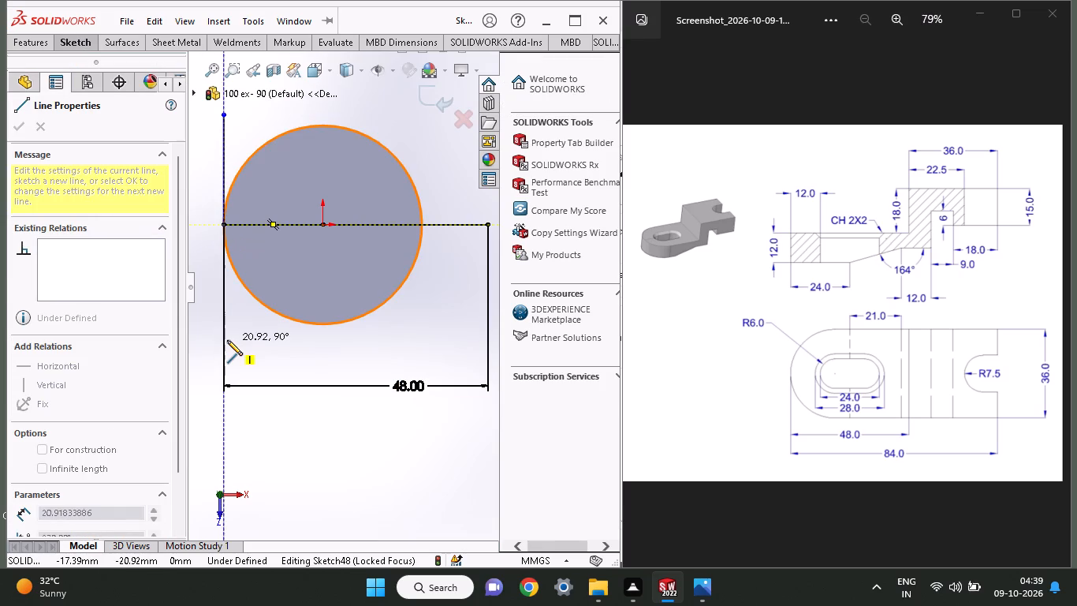
pyautogui.click(227, 340)
pyautogui.rightClick(260, 341)
pyautogui.click(274, 354)
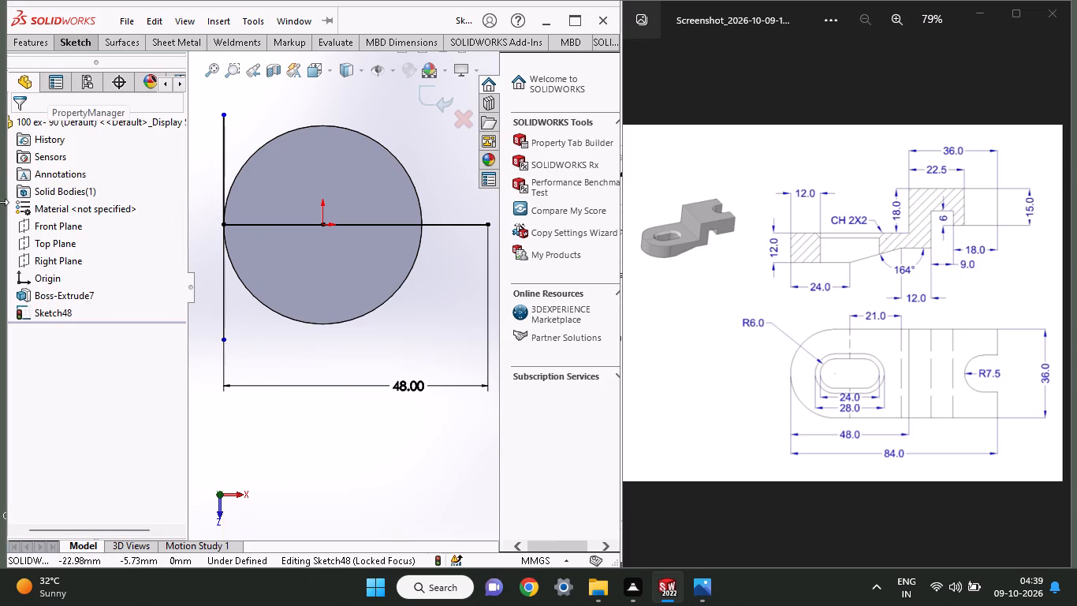
# Dimension the upward and downward vertical lines at the disc's negative X edge to 18 mm each.
pyautogui.click(72, 43)
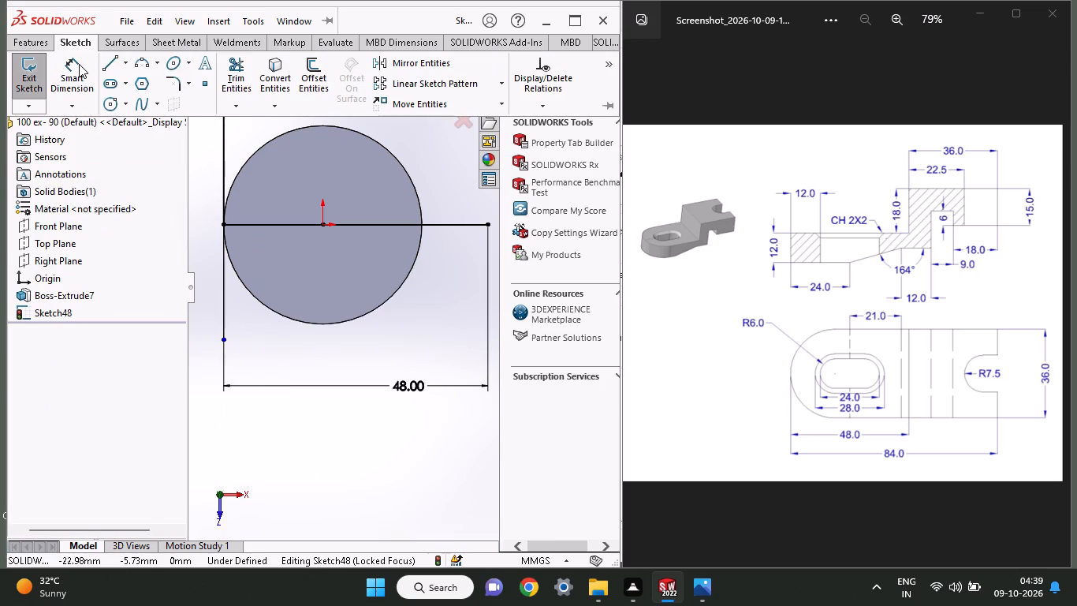
pyautogui.click(79, 64)
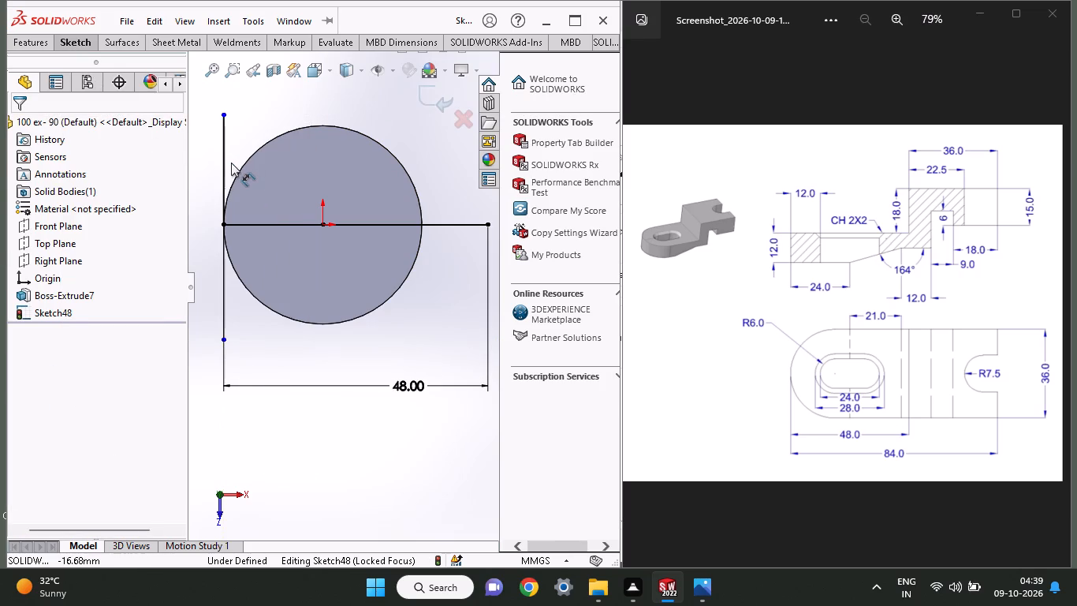
pyautogui.click(220, 163)
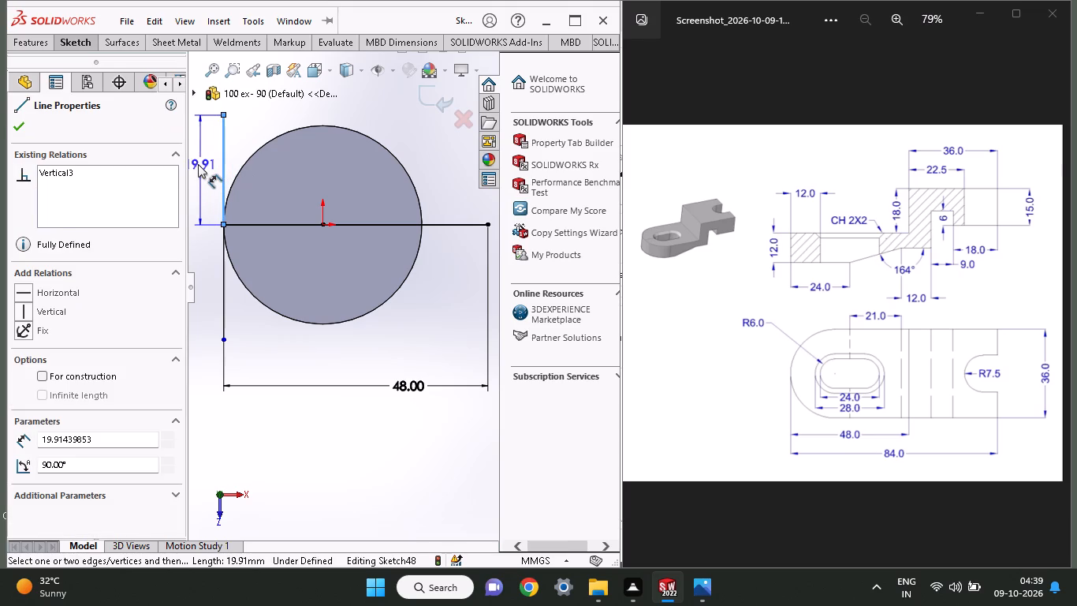
pyautogui.click(198, 164)
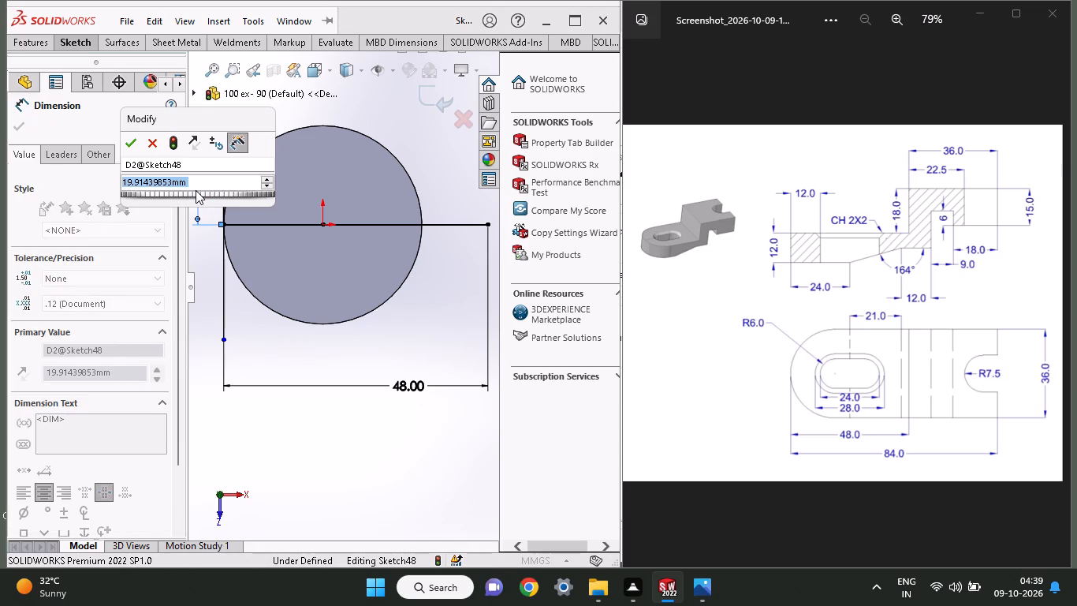
pyautogui.write('18')
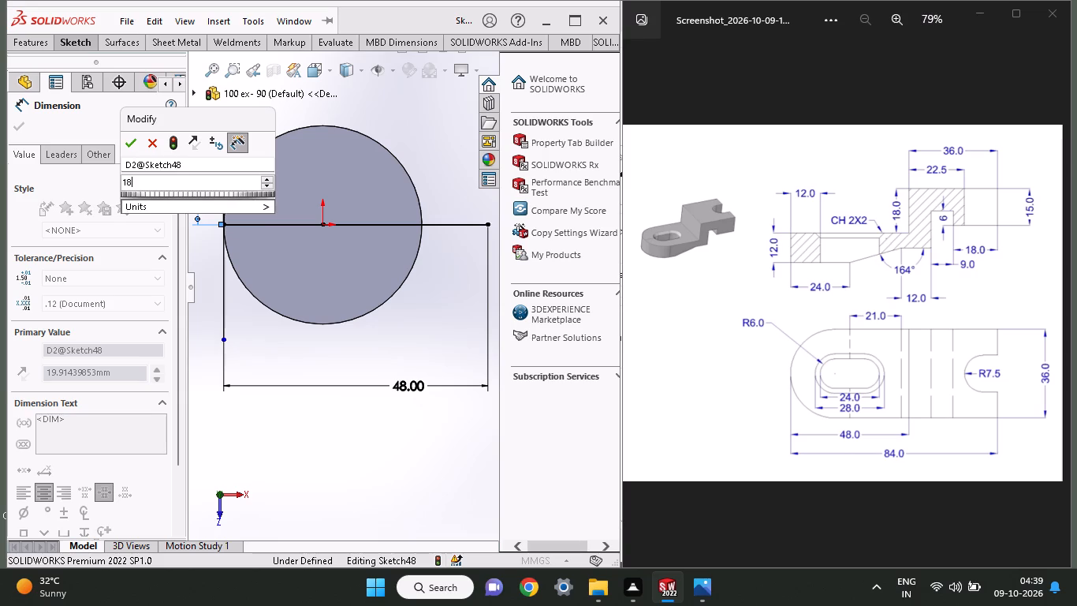
pyautogui.press('Return')
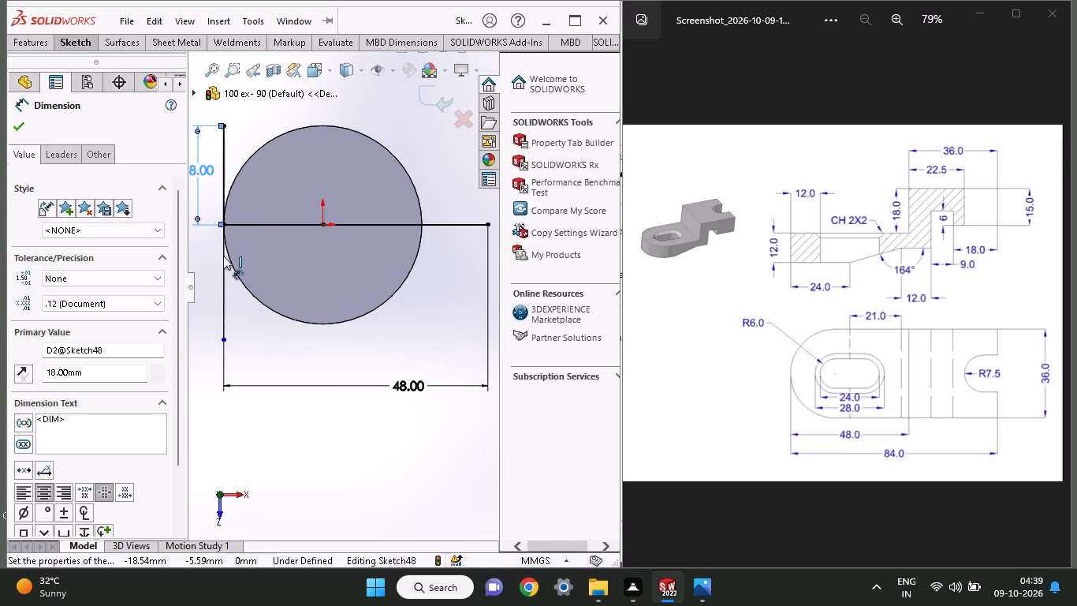
pyautogui.click(225, 256)
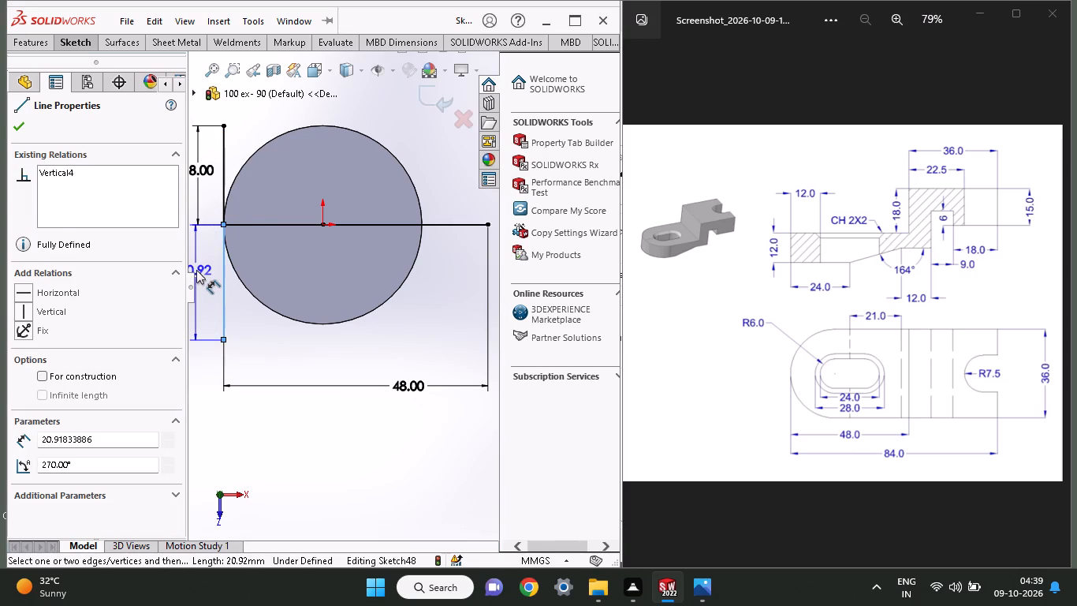
pyautogui.click(196, 270)
pyautogui.write('18')
pyautogui.press('Return')
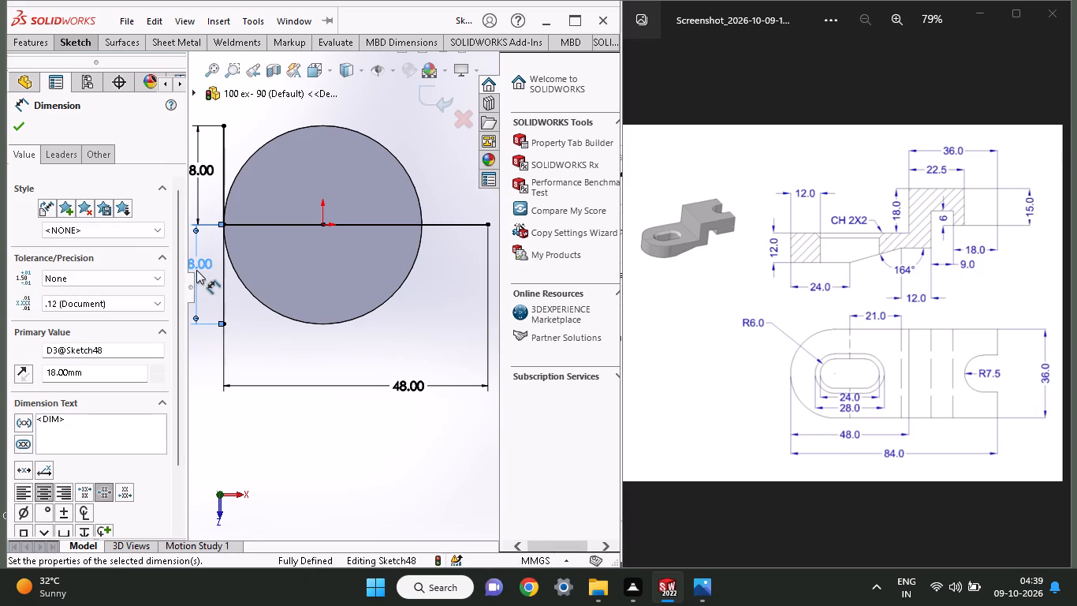
# Sketch a vertical line about 26 mm long upward from the positive X end of the horizontal centre line.
pyautogui.click(76, 41)
pyautogui.click(110, 69)
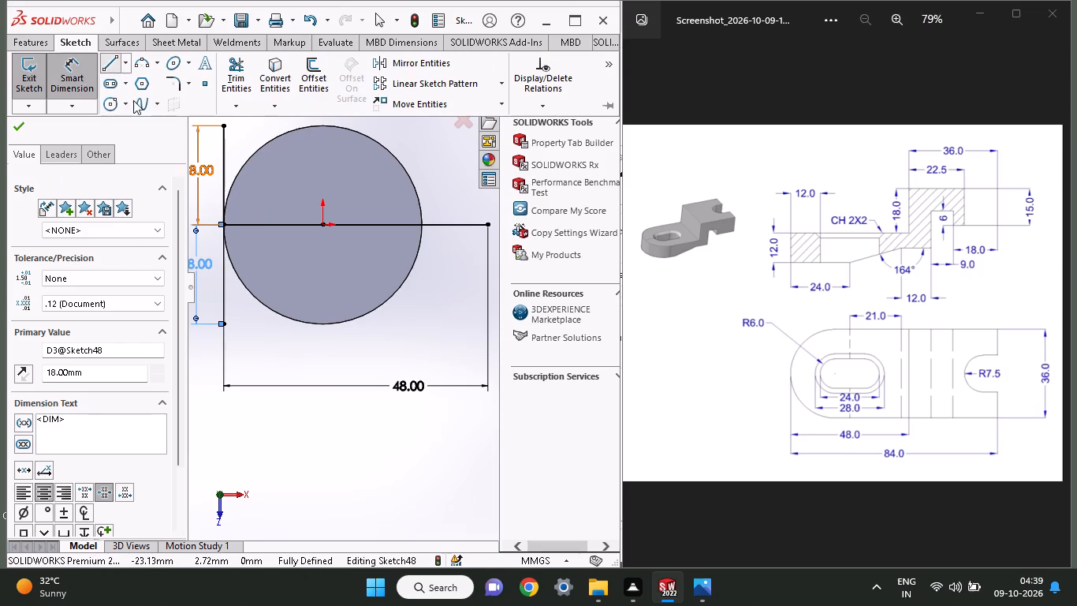
pyautogui.click(487, 228)
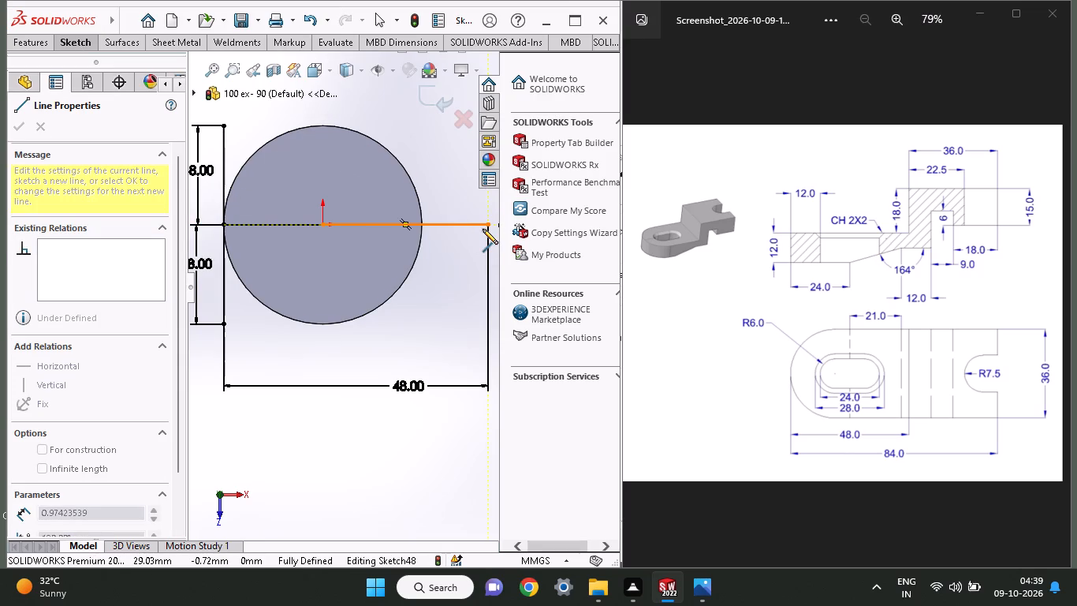
pyautogui.keyDown('ctrl'); pyautogui.scroll(4, 483, 229); pyautogui.keyUp('ctrl')
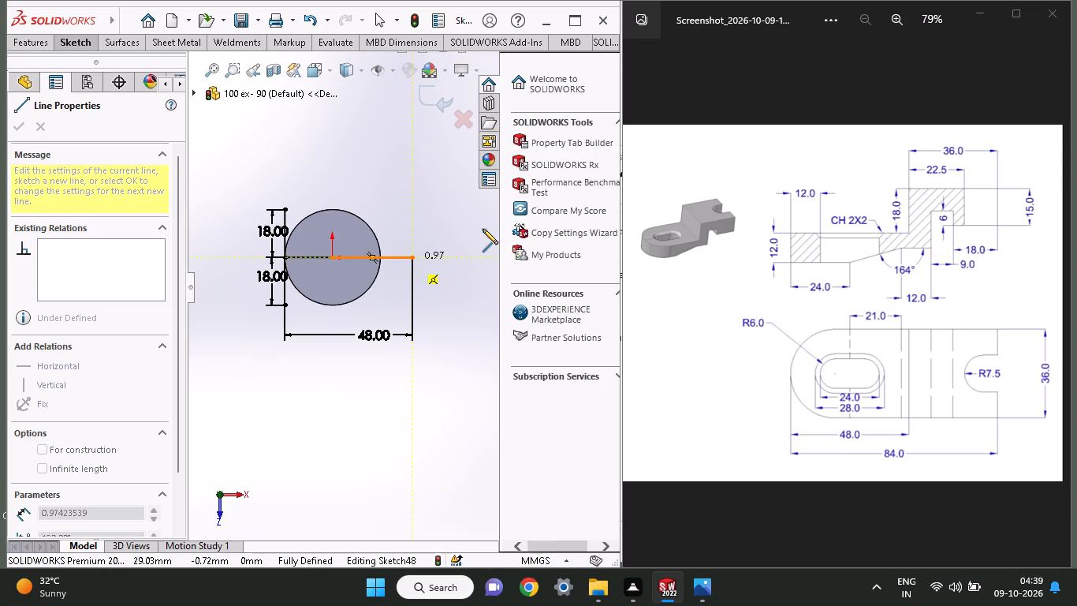
pyautogui.click(413, 188)
pyautogui.rightClick(446, 193)
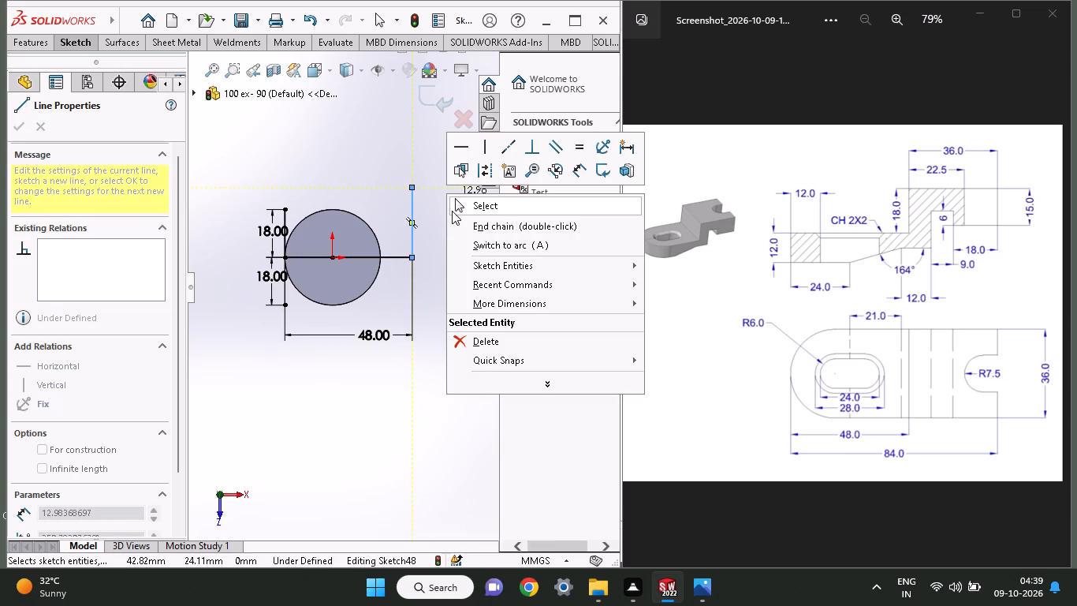
pyautogui.click(454, 211)
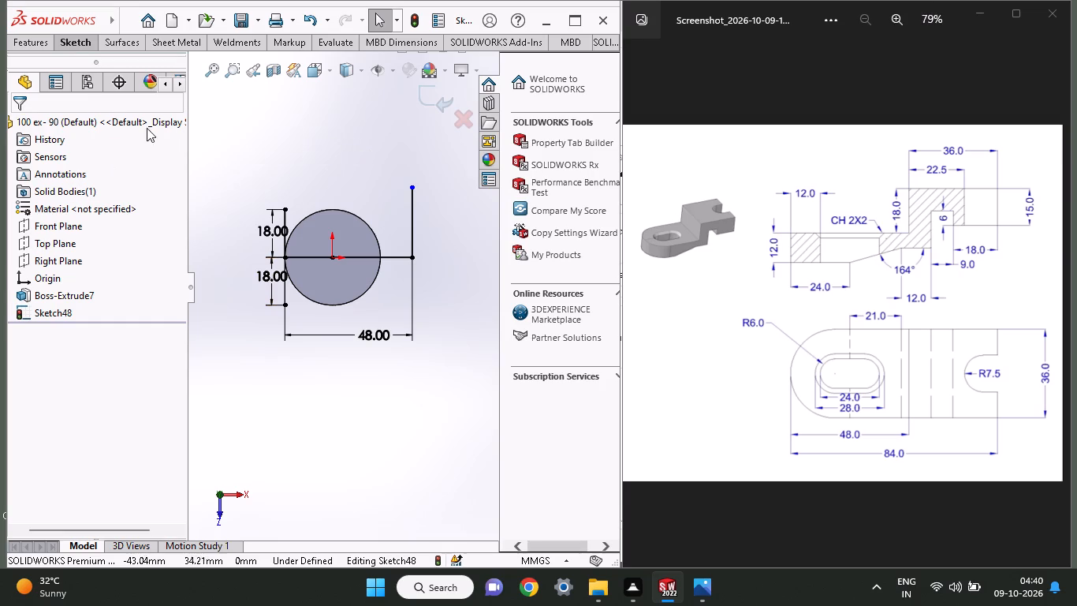
# Sketch a vertical line about 21 mm long downward from the same positive X endpoint.
pyautogui.click(66, 42)
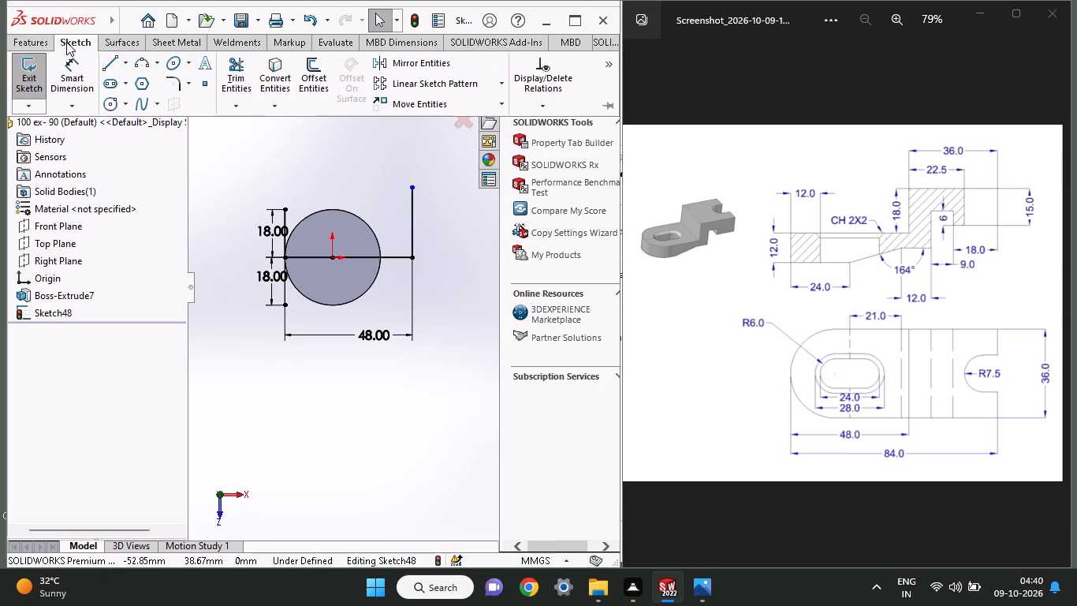
pyautogui.click(110, 65)
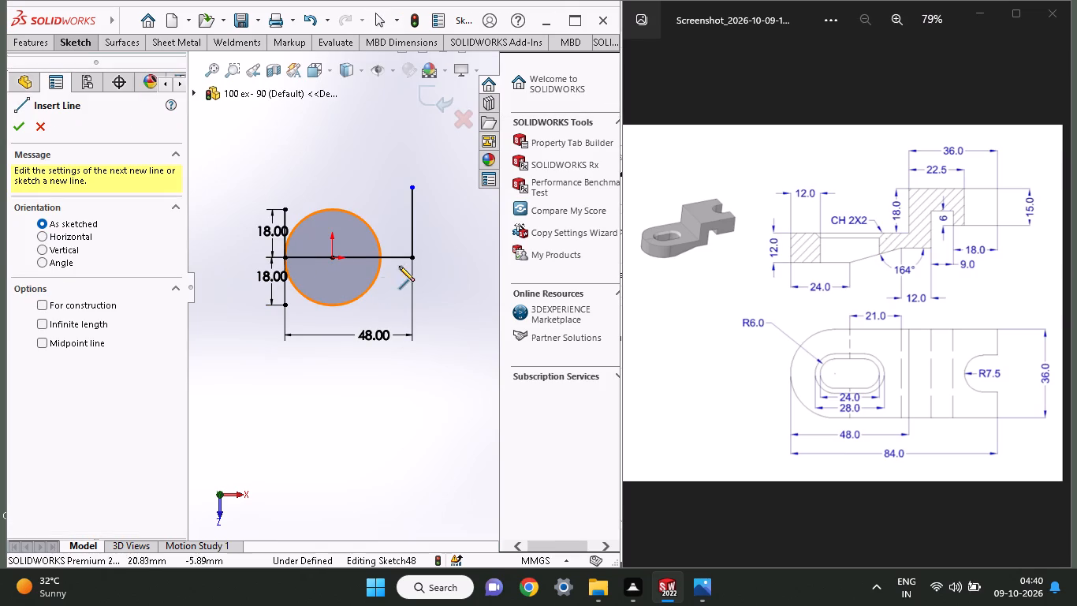
pyautogui.click(412, 260)
pyautogui.click(411, 312)
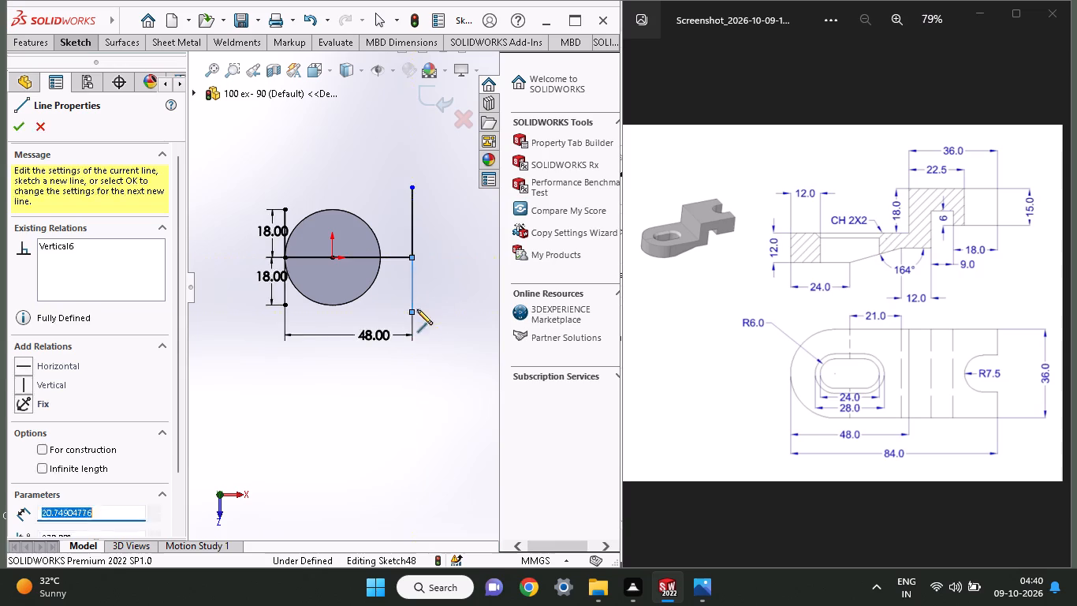
pyautogui.rightClick(433, 286)
pyautogui.click(465, 307)
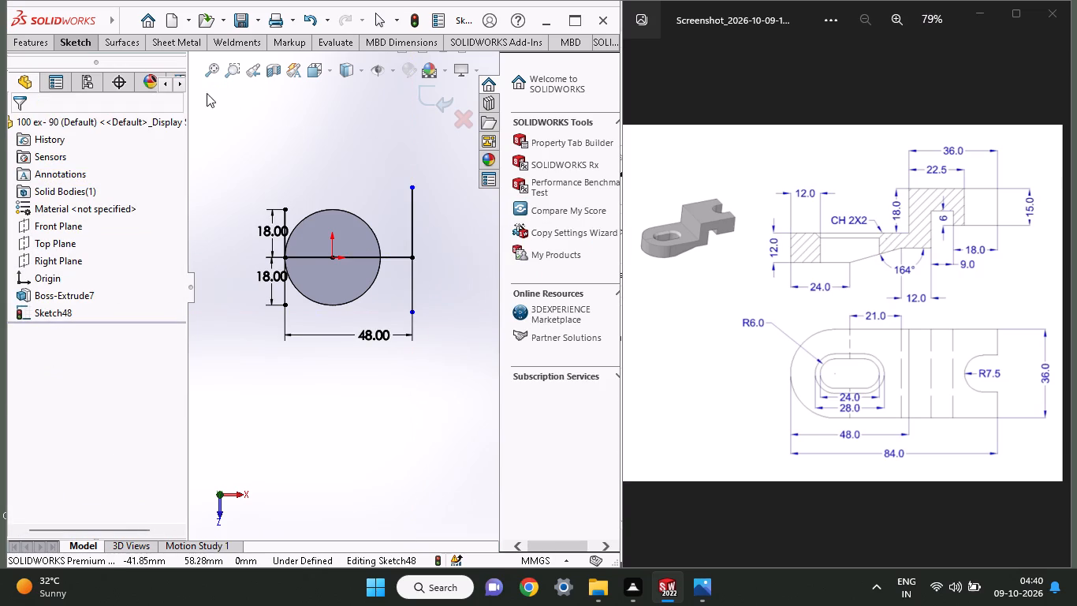
# Dimension the upward and downward vertical lines at the positive X end to 18 mm each.
pyautogui.click(74, 38)
pyautogui.click(77, 80)
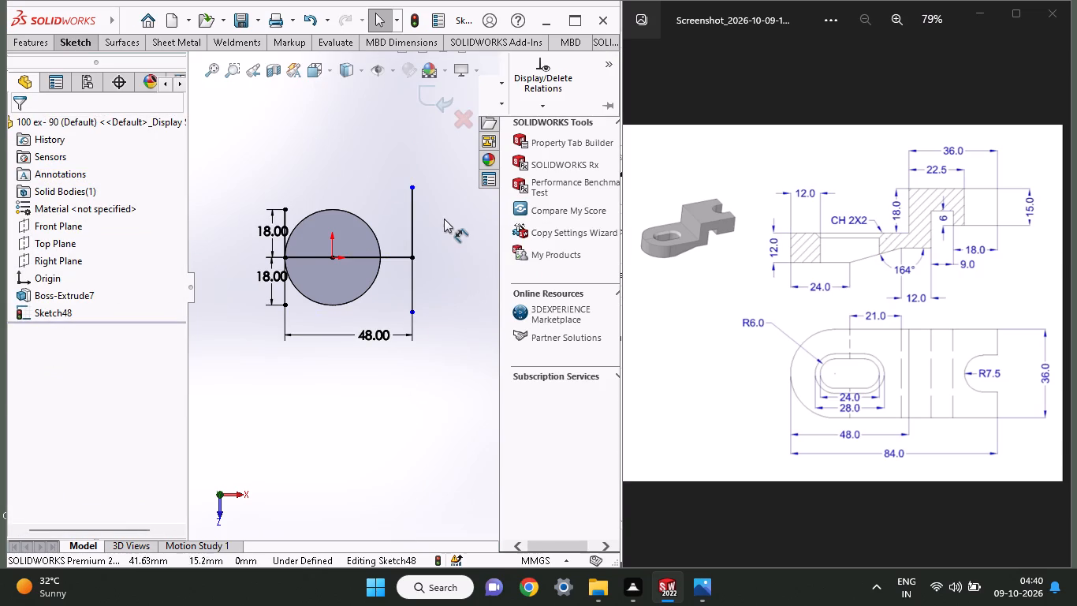
pyautogui.click(416, 219)
pyautogui.click(465, 221)
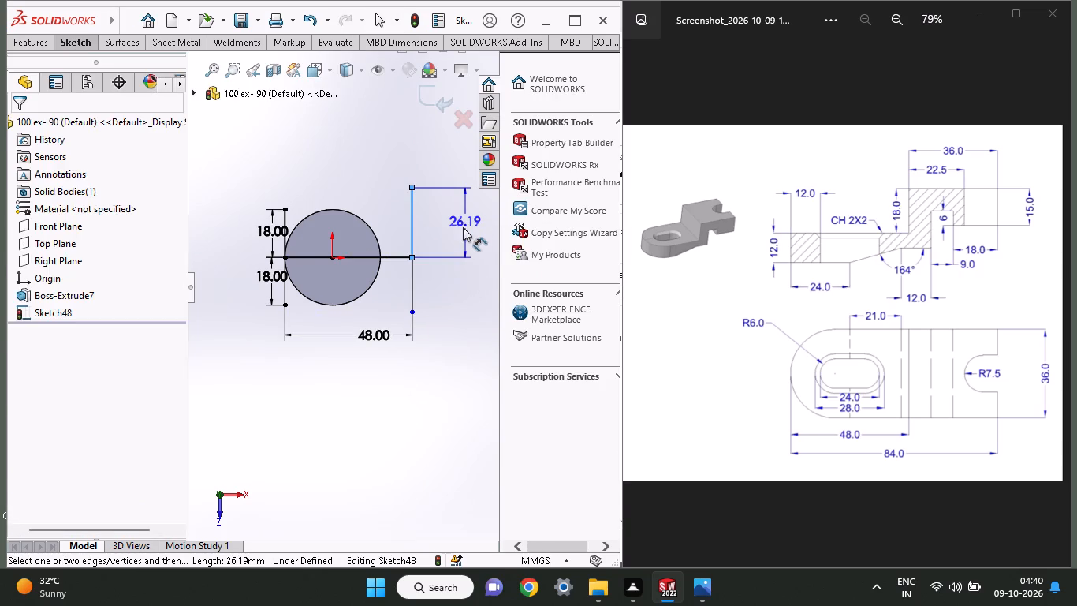
pyautogui.write('18')
pyautogui.press('Return')
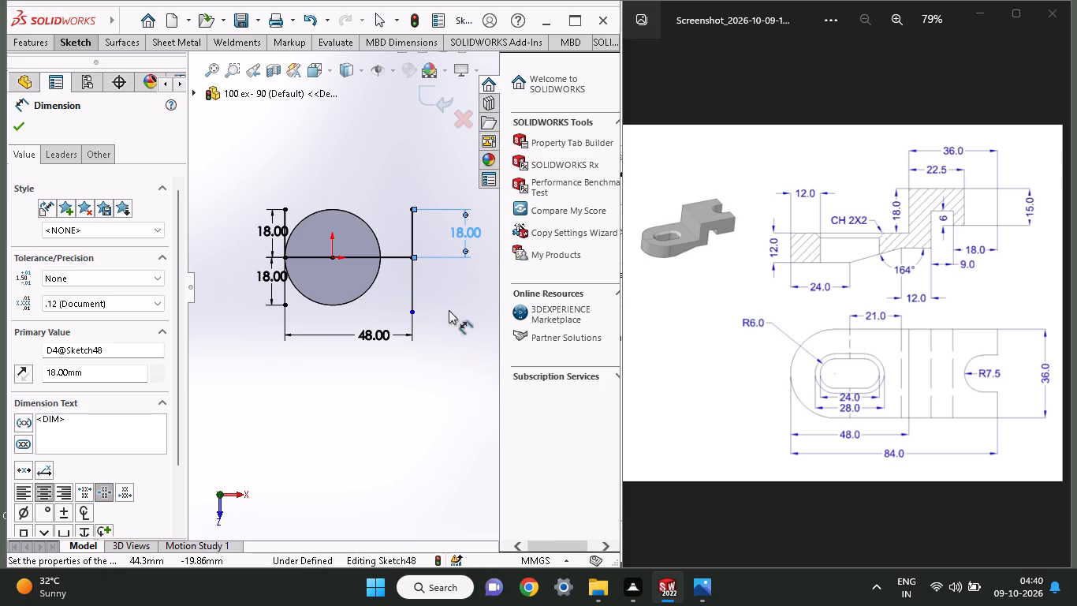
pyautogui.click(416, 294)
pyautogui.click(464, 291)
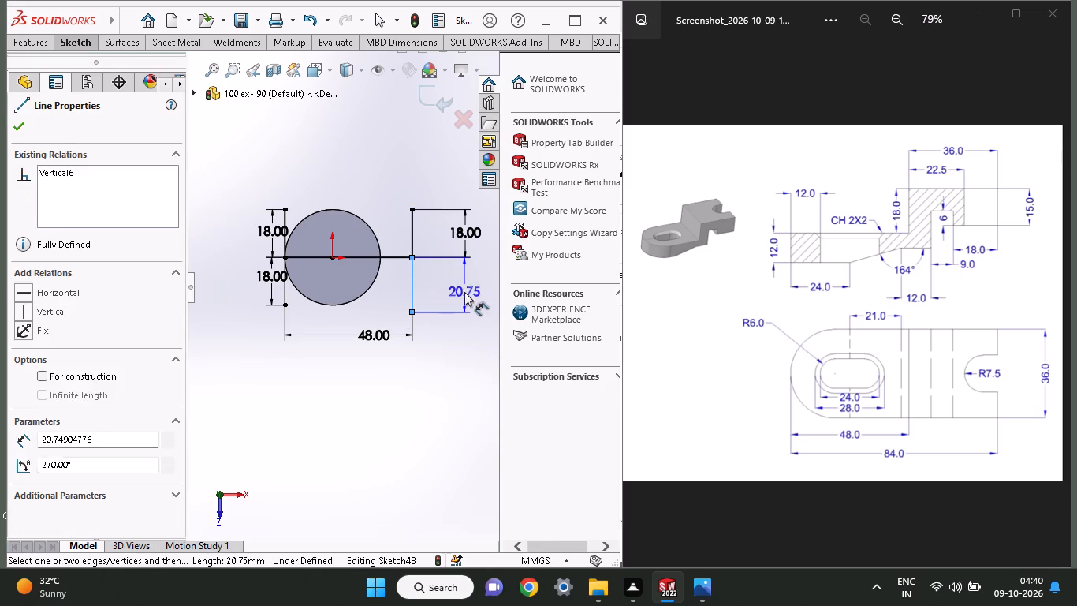
pyautogui.write('18')
pyautogui.press('Return')
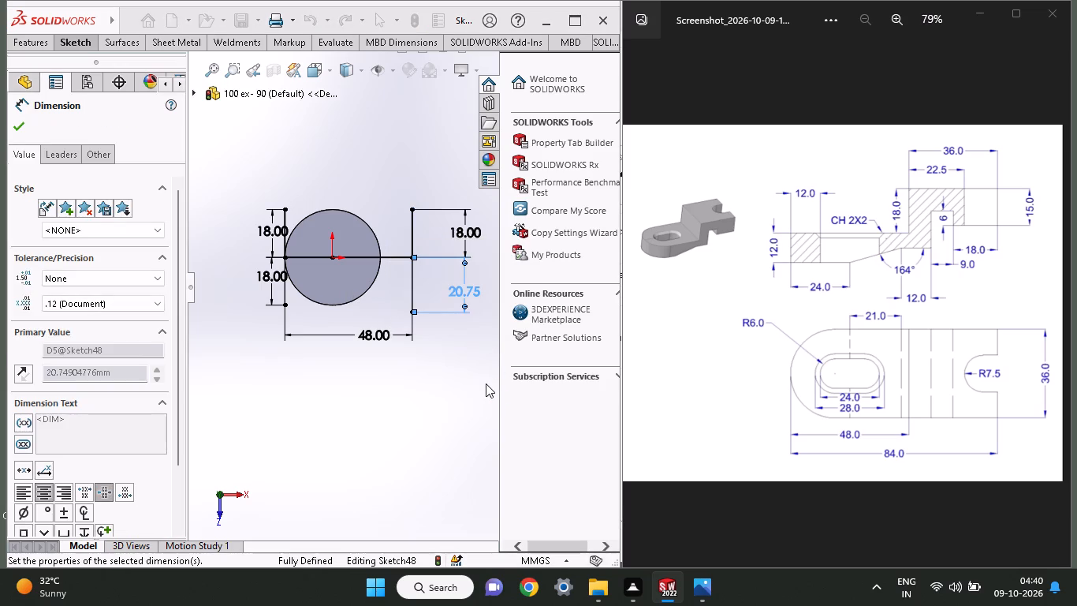
# Sketch a 30 mm horizontal line from the disc's top quadrant point to the upper end of the positive X vertical line.
pyautogui.click(74, 47)
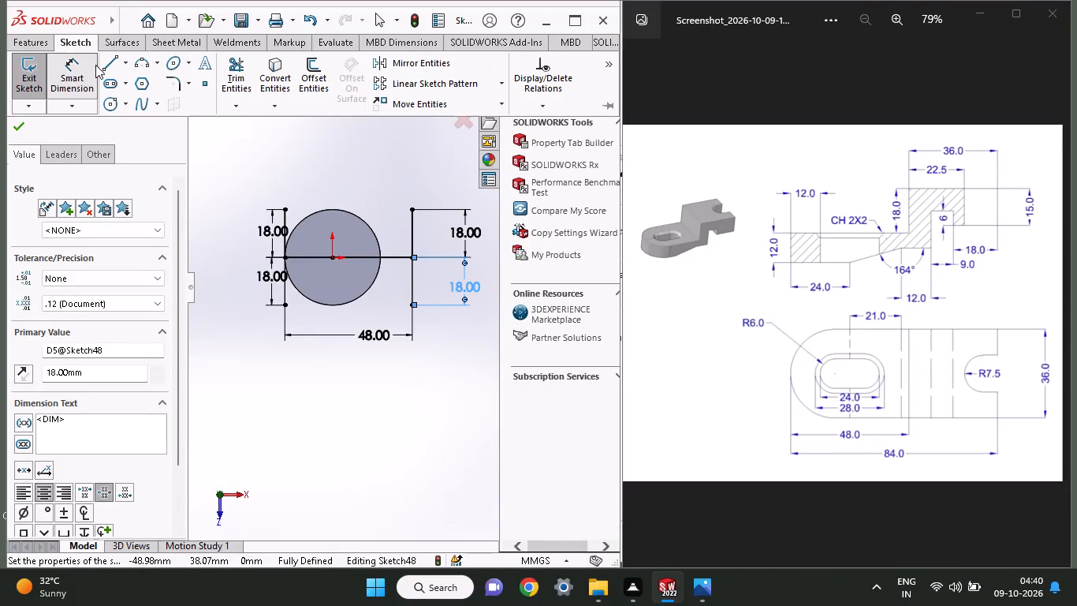
pyautogui.click(111, 67)
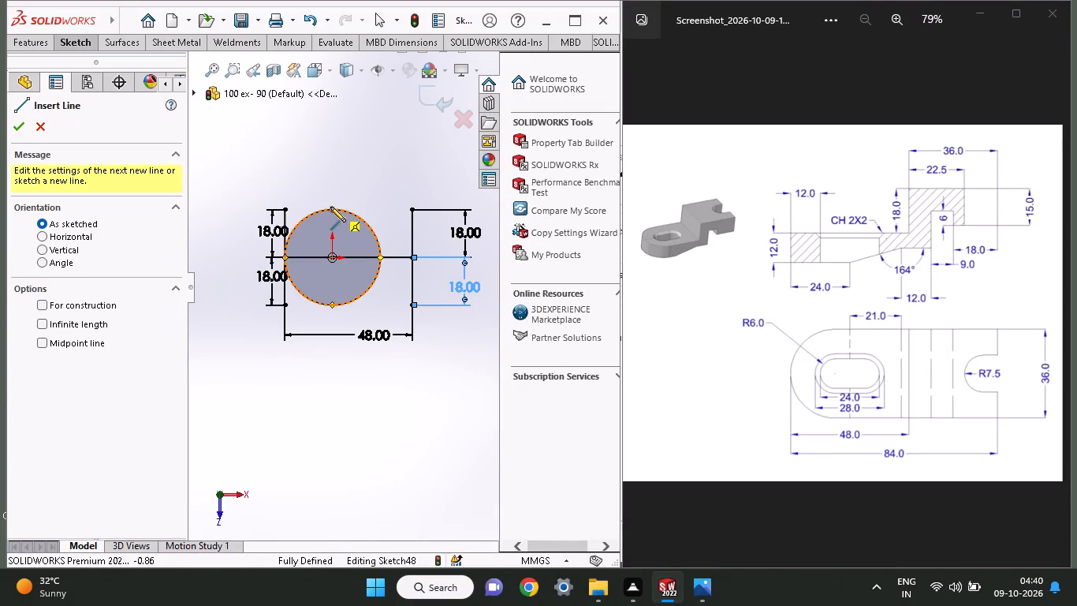
pyautogui.click(330, 207)
pyautogui.click(414, 212)
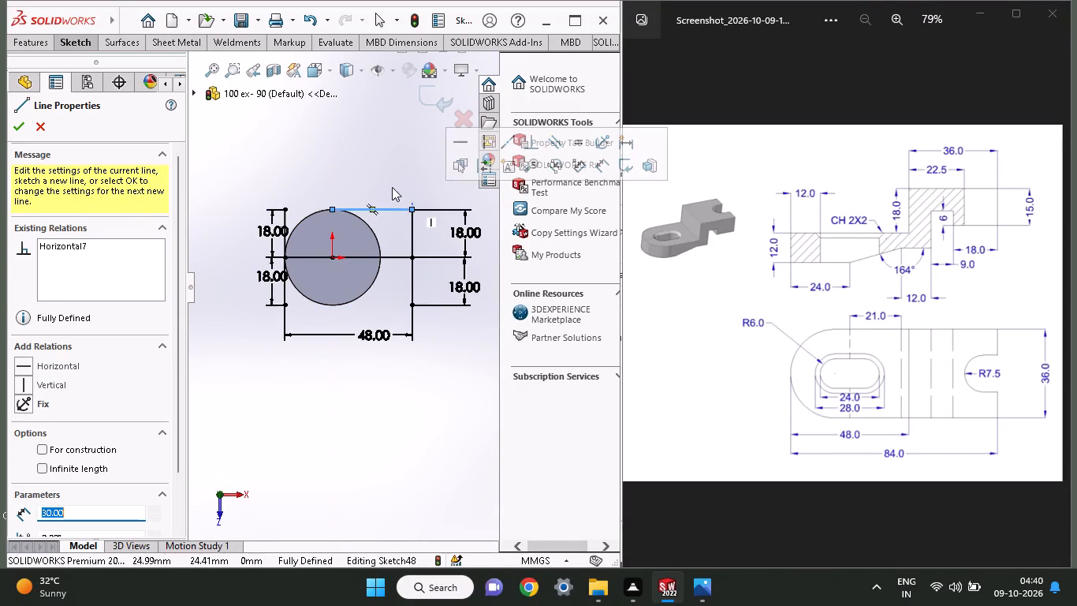
pyautogui.rightClick(363, 174)
pyautogui.click(372, 190)
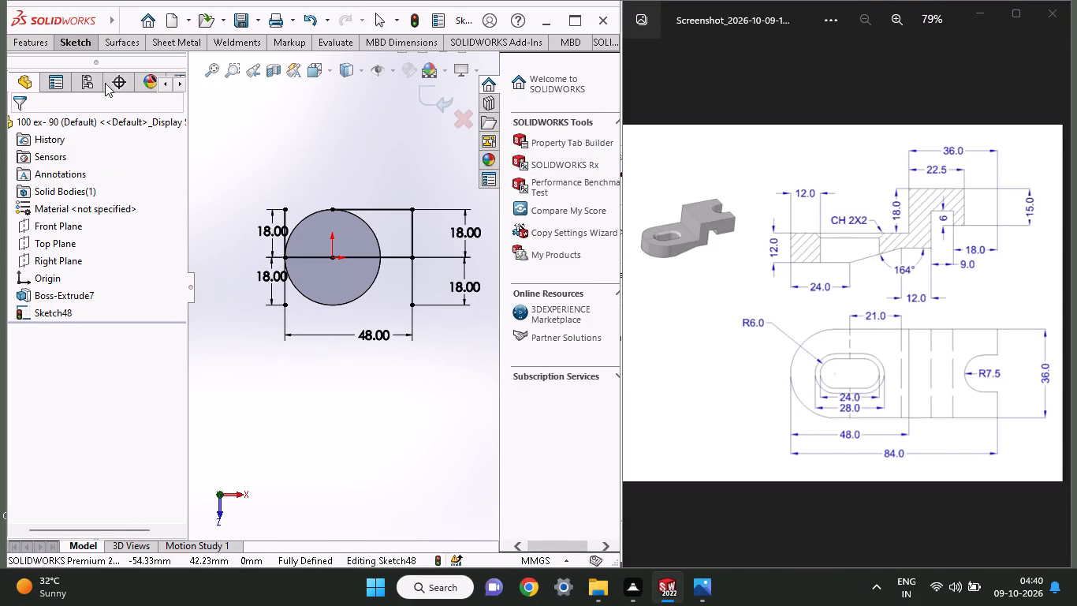
# Sketch a 30 mm horizontal line from the disc's bottom quadrant point to the lower end of the positive X vertical line.
pyautogui.click(80, 47)
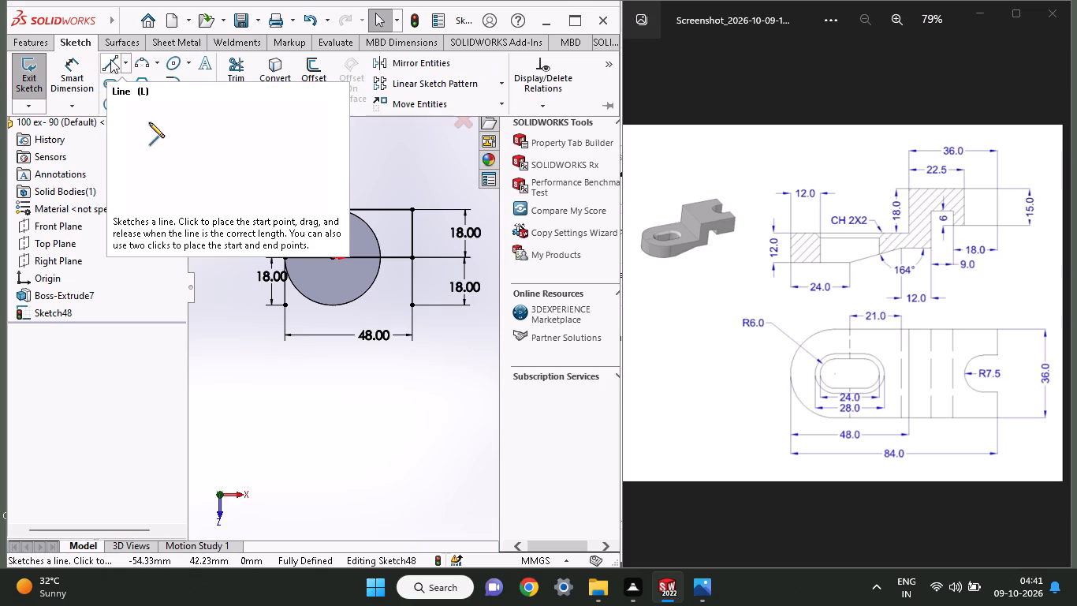
pyautogui.click(110, 59)
pyautogui.click(334, 306)
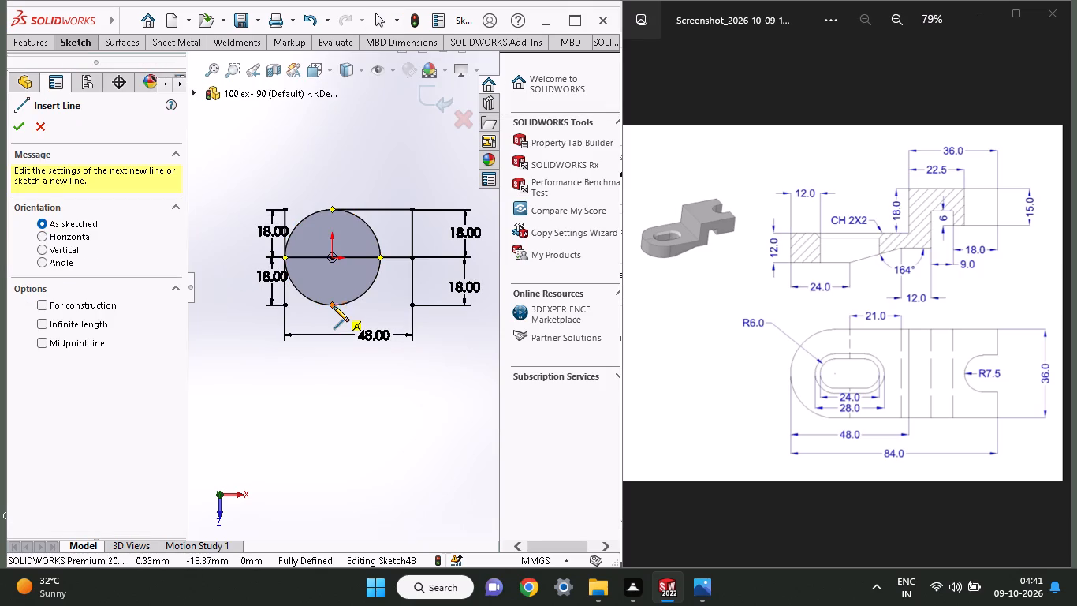
pyautogui.click(410, 305)
pyautogui.rightClick(378, 154)
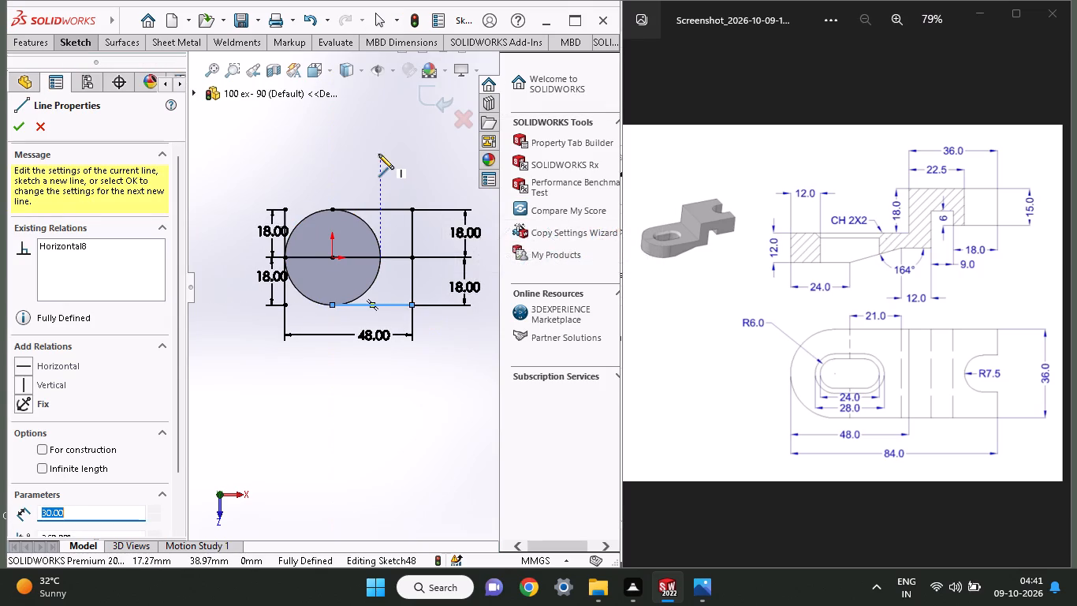
pyautogui.click(386, 164)
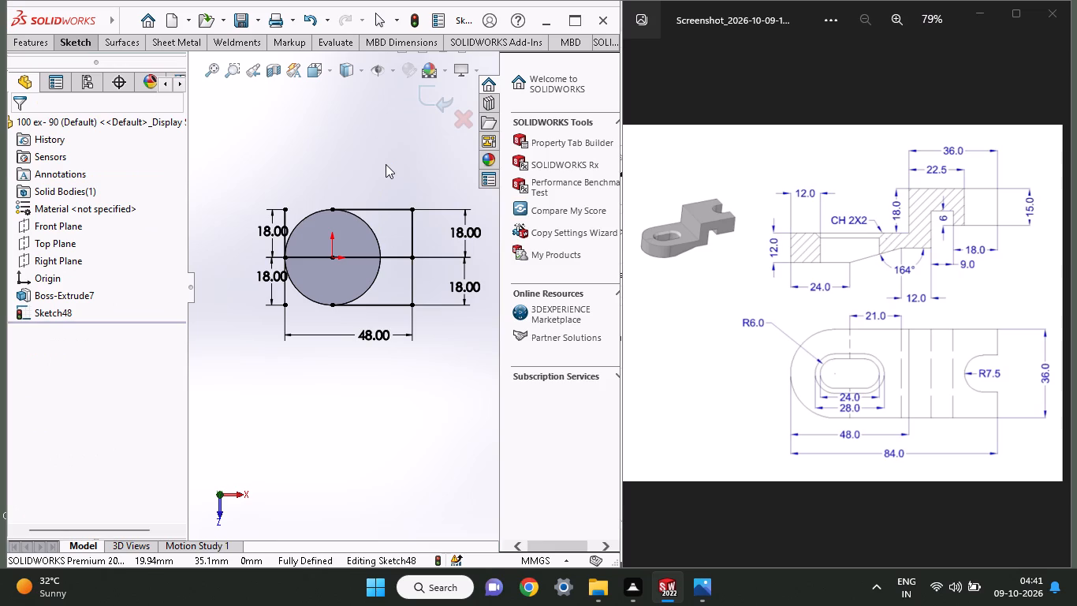
# Sketch an 18 mm radius circle centred on the origin, reaching the disc's bottom quadrant point.
pyautogui.click(55, 47)
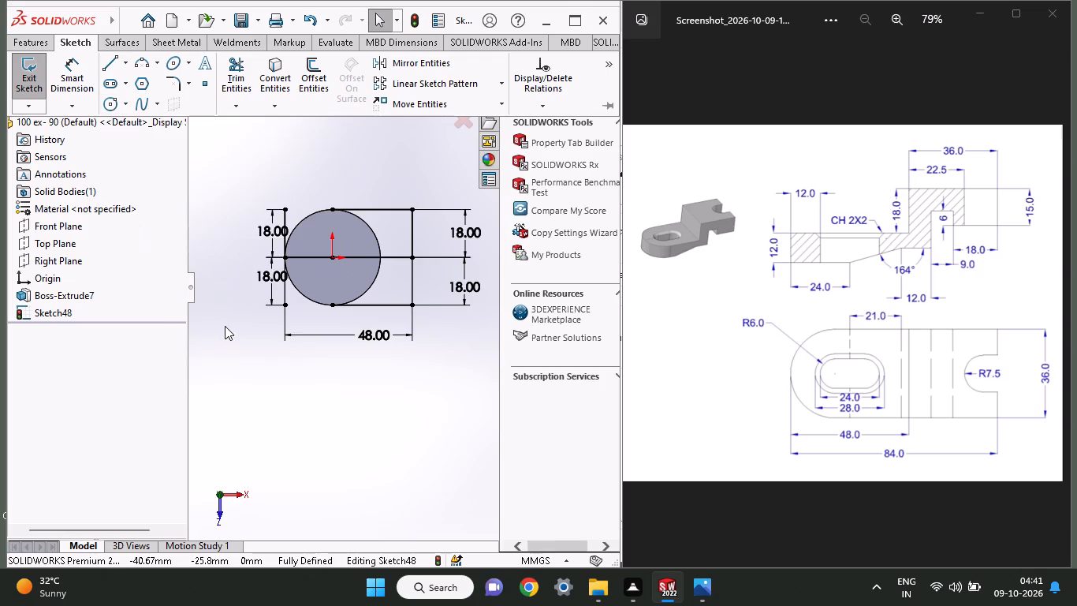
pyautogui.scroll(1, 322, 347)
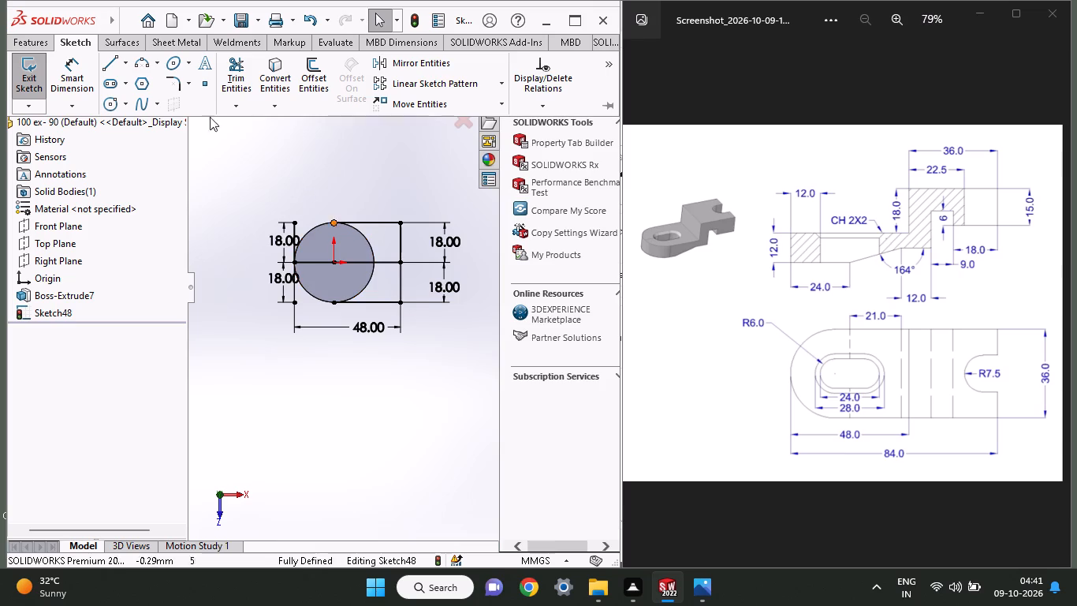
pyautogui.click(117, 102)
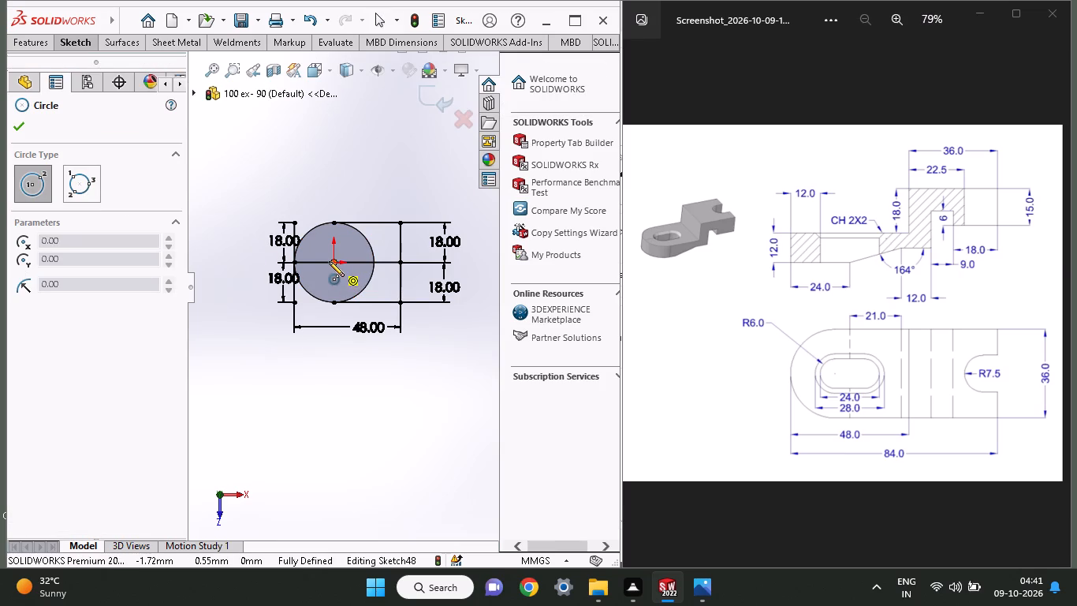
pyautogui.click(330, 263)
pyautogui.click(333, 303)
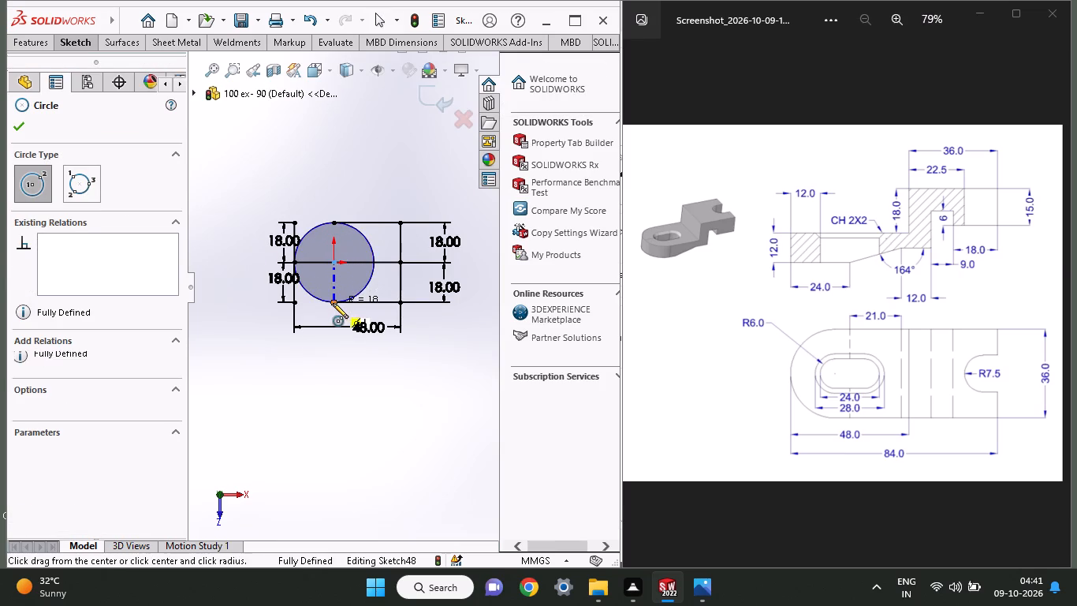
# Trim the lower vertical line at the negative X end and the negative X half of the 18 mm radius circle.
pyautogui.click(84, 47)
pyautogui.click(245, 85)
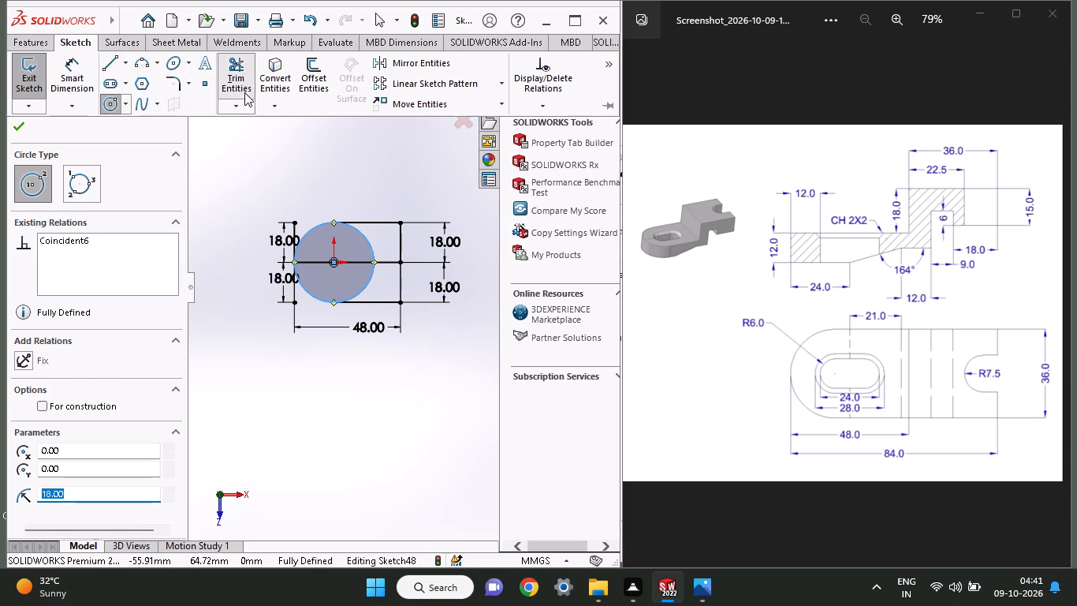
pyautogui.moveTo(264, 303); pyautogui.dragTo(322, 276)
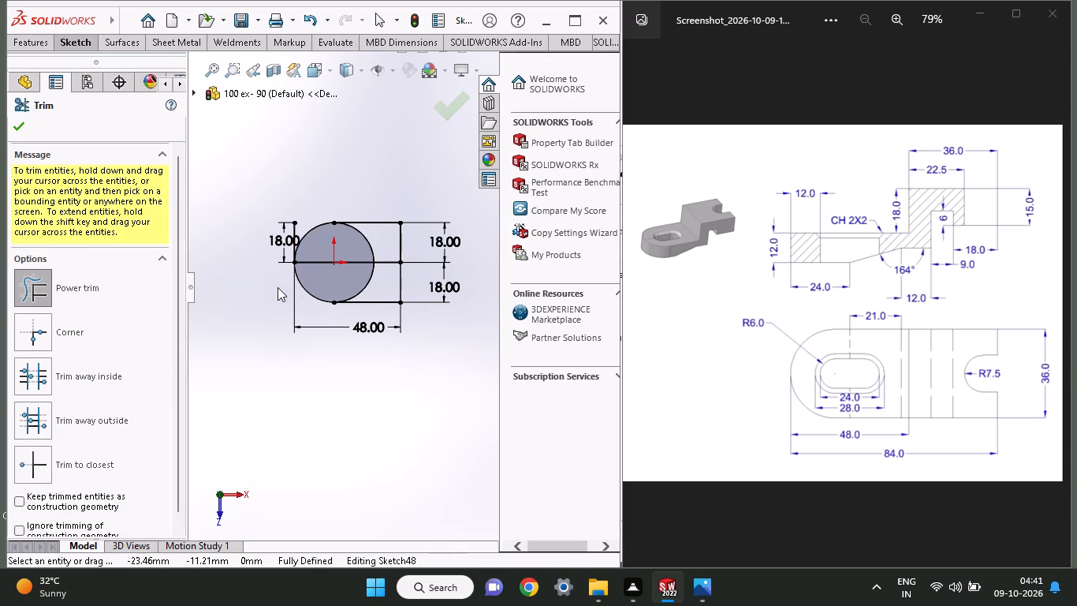
pyautogui.moveTo(304, 206); pyautogui.dragTo(313, 256)
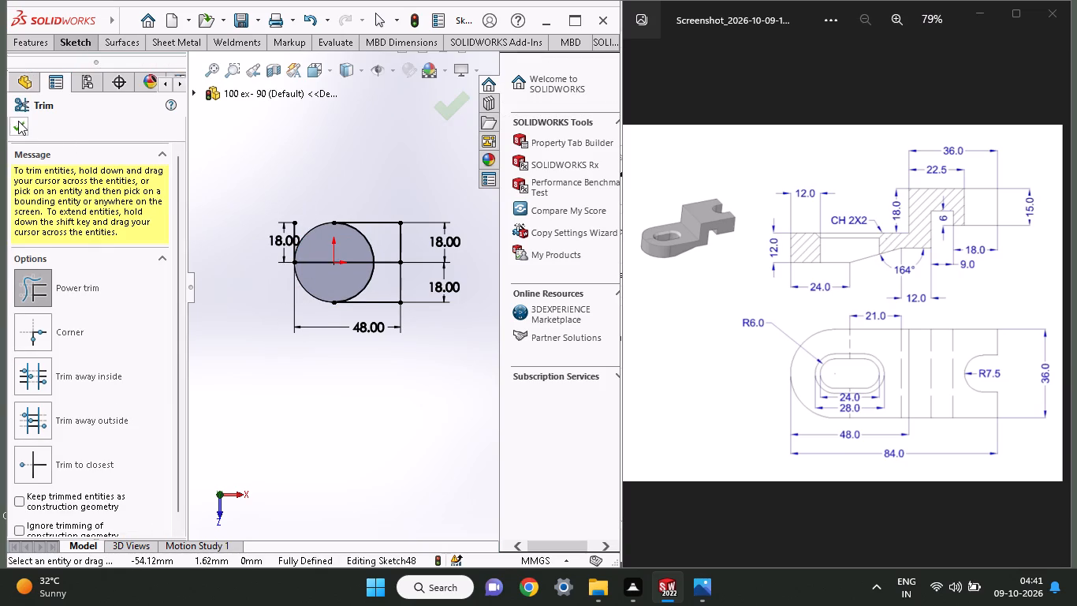
pyautogui.click(17, 121)
# Extrude the two sketch regions on the disc's positive X side 12 mm in the reversed direction, merged with the disc.
pyautogui.click(22, 45)
pyautogui.click(50, 83)
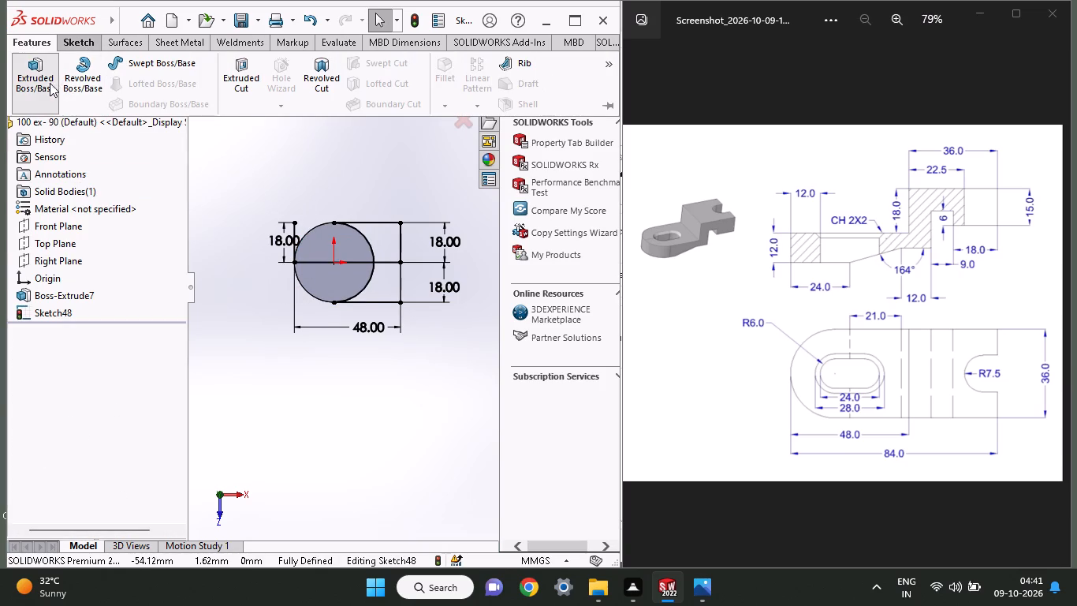
pyautogui.moveTo(347, 305); pyautogui.dragTo(357, 236, button='middle')
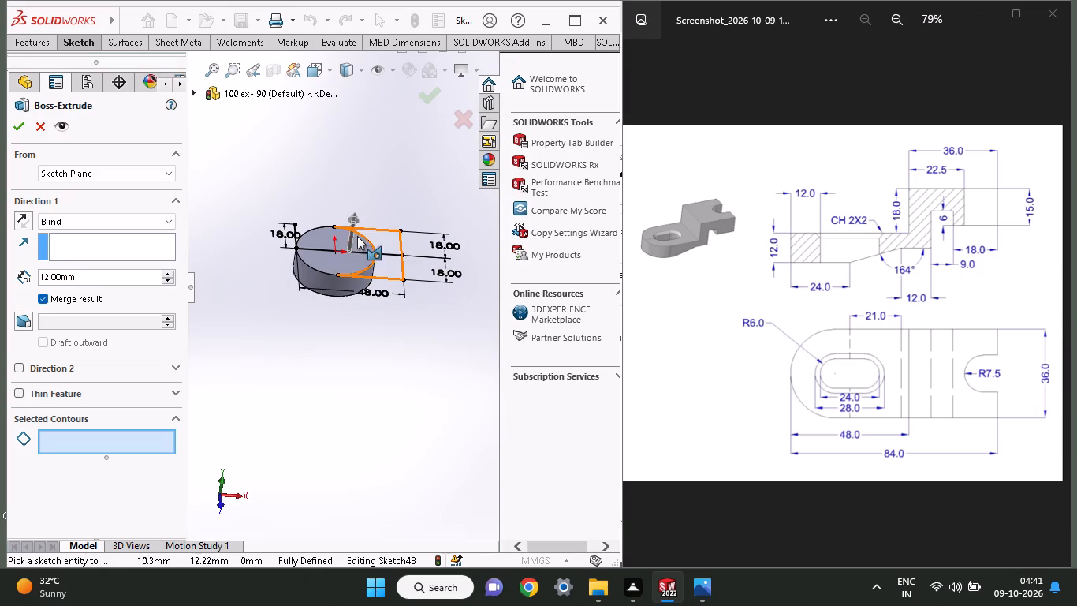
pyautogui.click(388, 263)
pyautogui.click(386, 237)
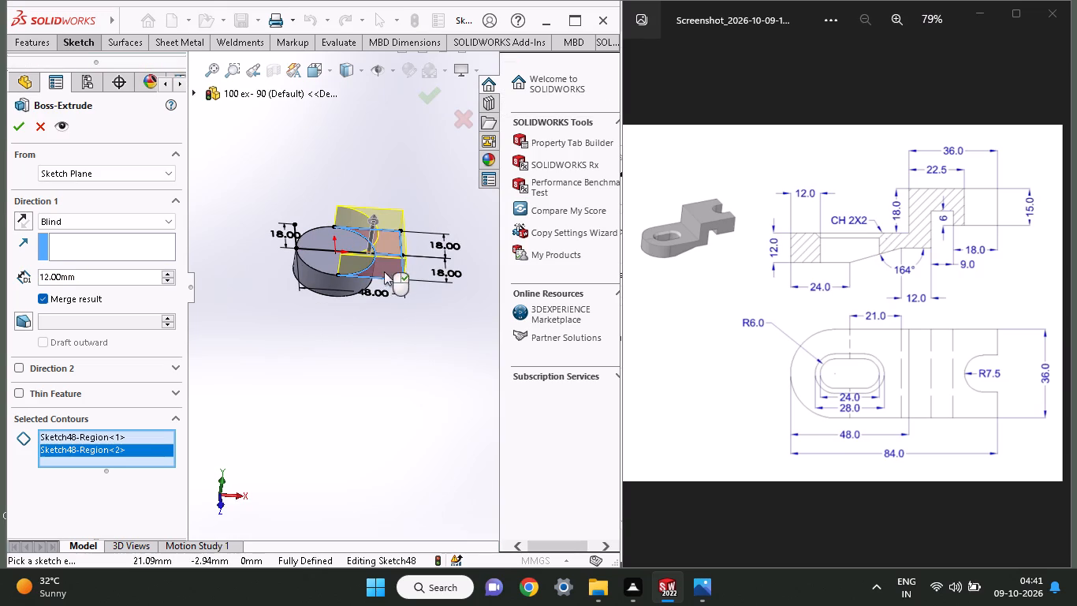
pyautogui.click(19, 215)
pyautogui.moveTo(180, 363); pyautogui.dragTo(188, 302, button='middle')
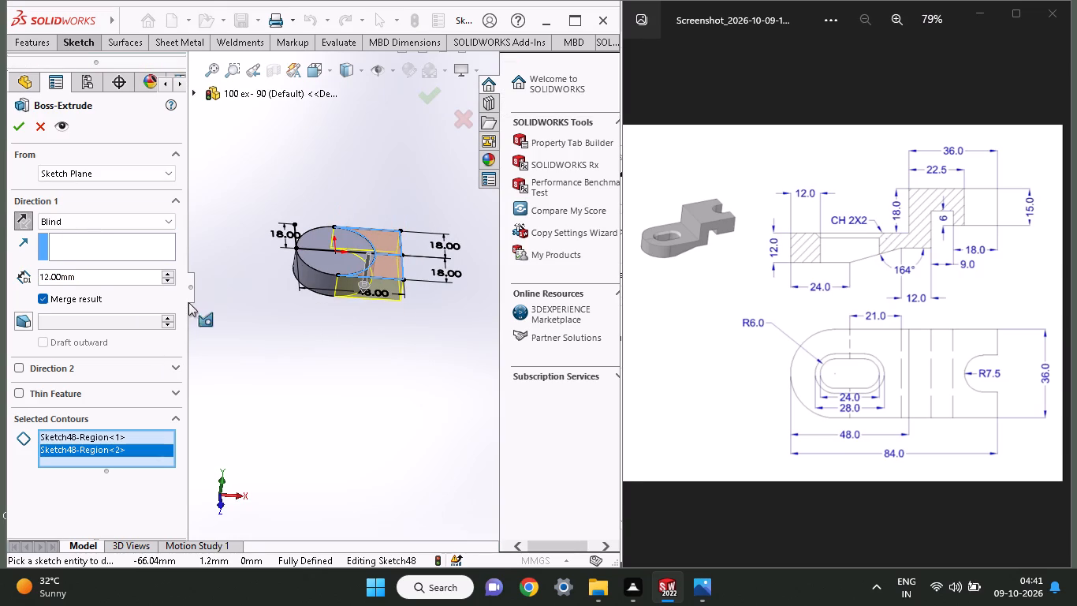
pyautogui.moveTo(188, 302); pyautogui.dragTo(192, 289, button='middle')
pyautogui.moveTo(262, 314); pyautogui.dragTo(258, 292, button='middle')
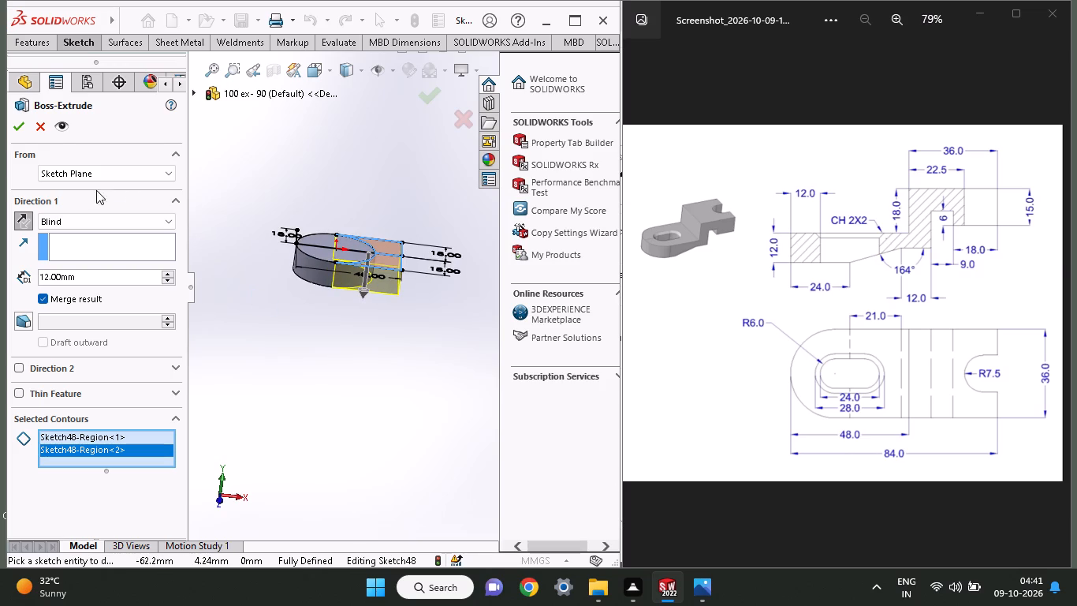
pyautogui.click(16, 127)
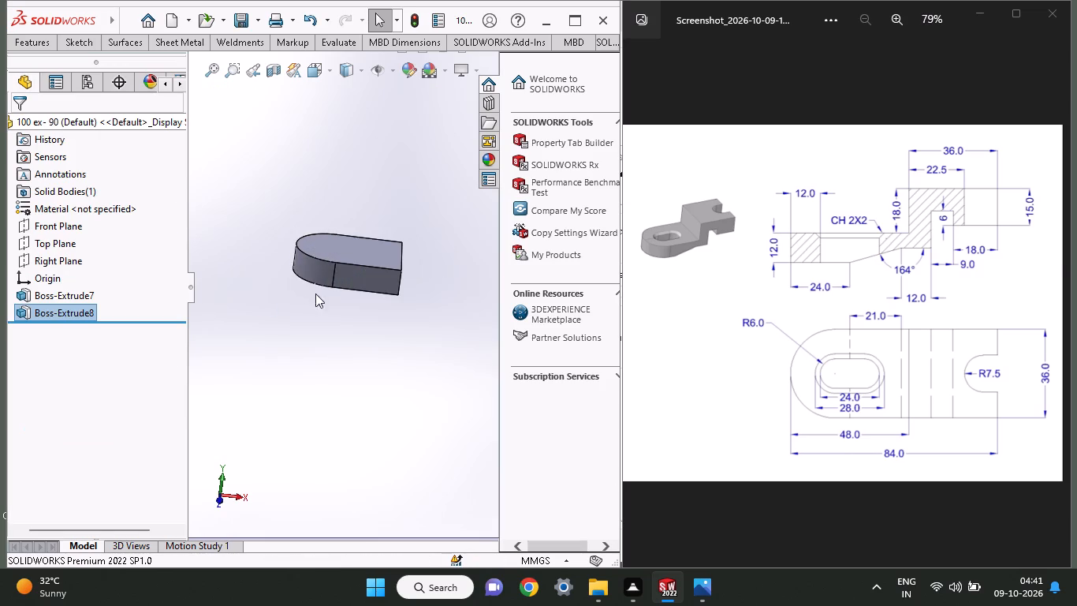
# Start a sketch on the base's top face and draw a circle of about 5.7 mm radius centred on the origin.
pyautogui.moveTo(351, 301); pyautogui.dragTo(356, 339, button='middle')
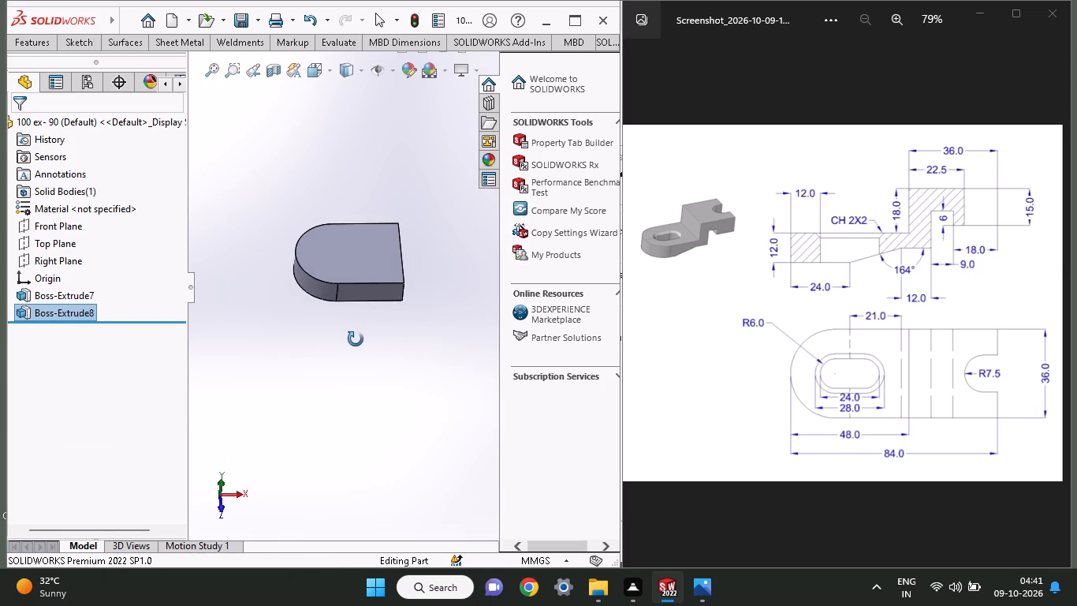
pyautogui.moveTo(356, 339); pyautogui.dragTo(353, 321, button='middle')
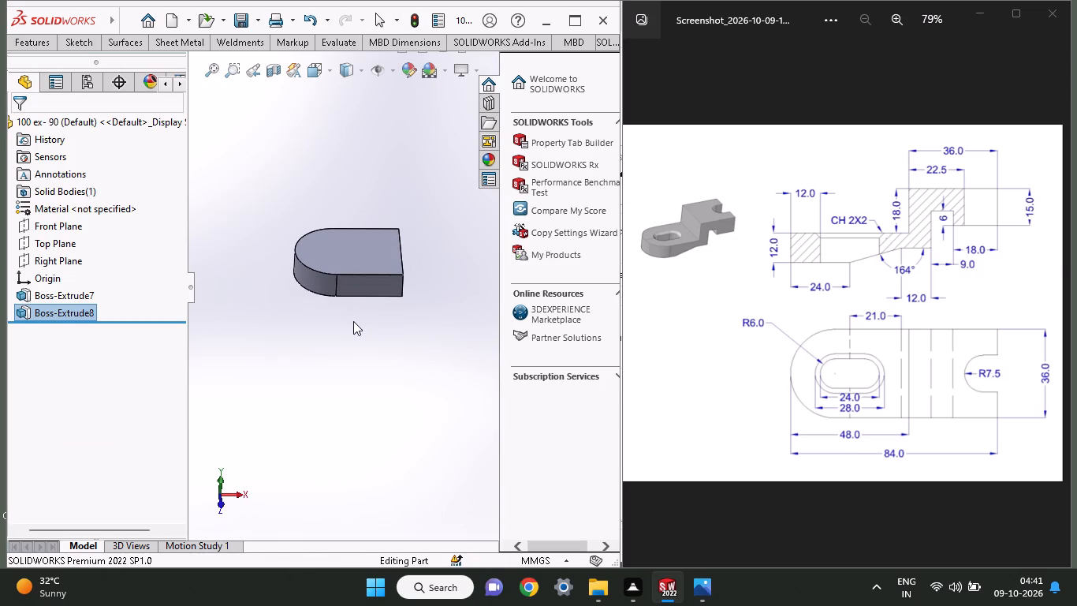
pyautogui.scroll(-1, 353, 321)
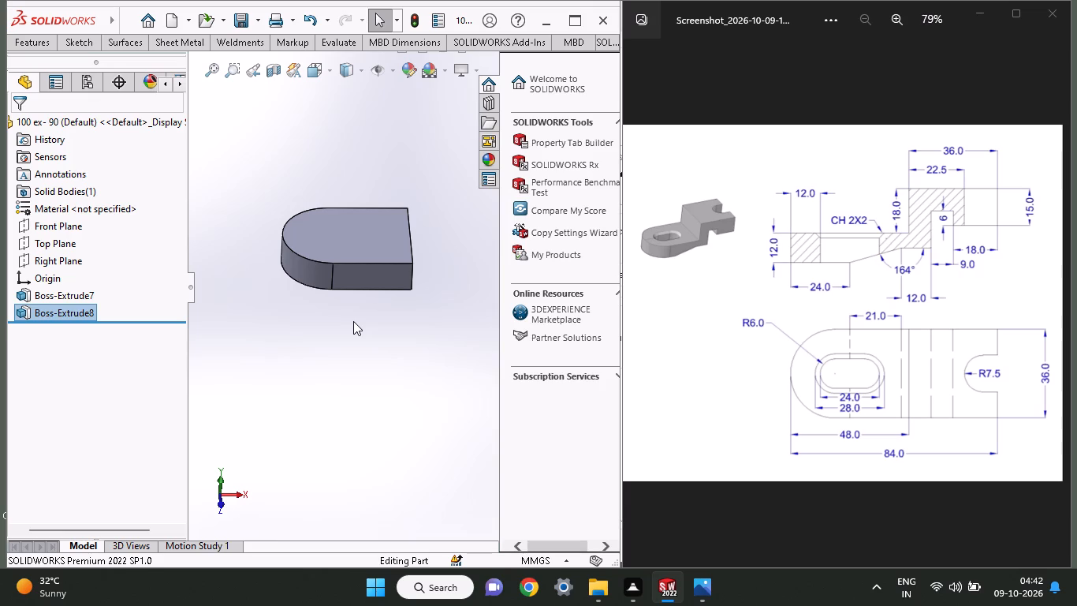
pyautogui.click(327, 241)
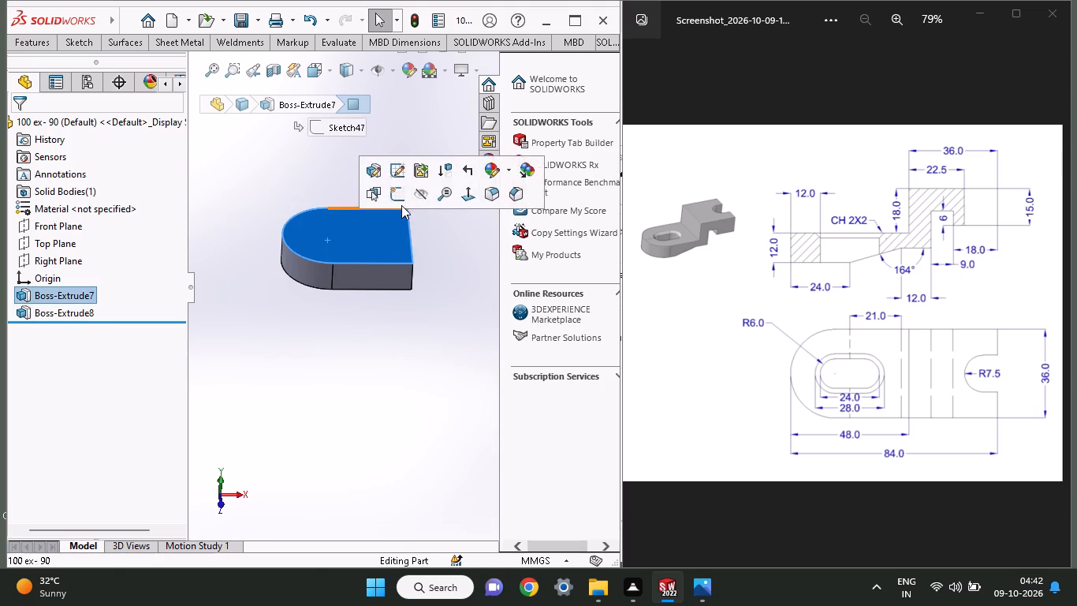
pyautogui.click(401, 202)
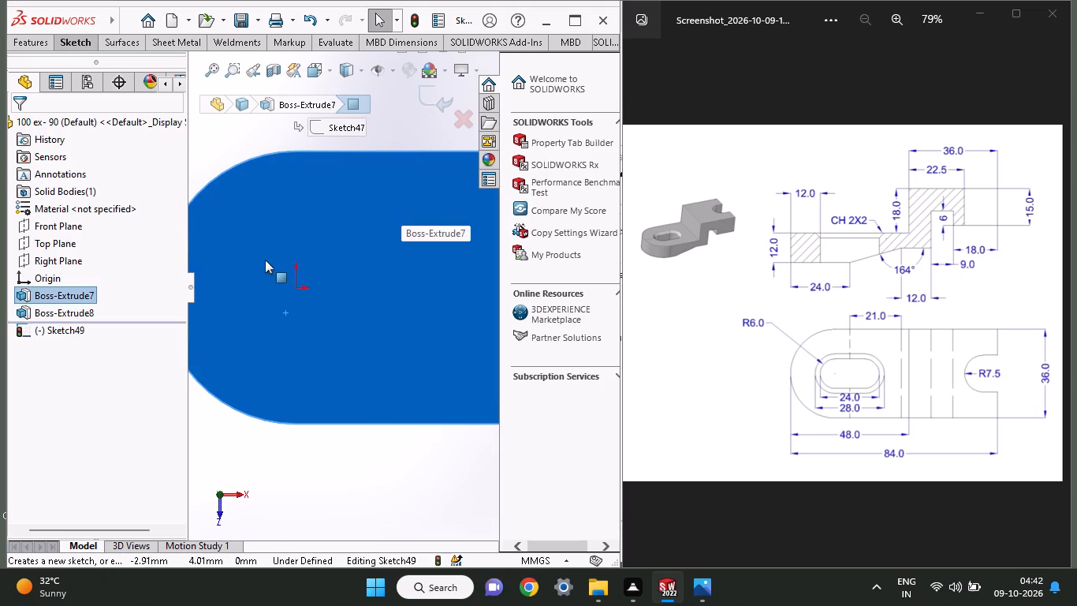
pyautogui.click(82, 39)
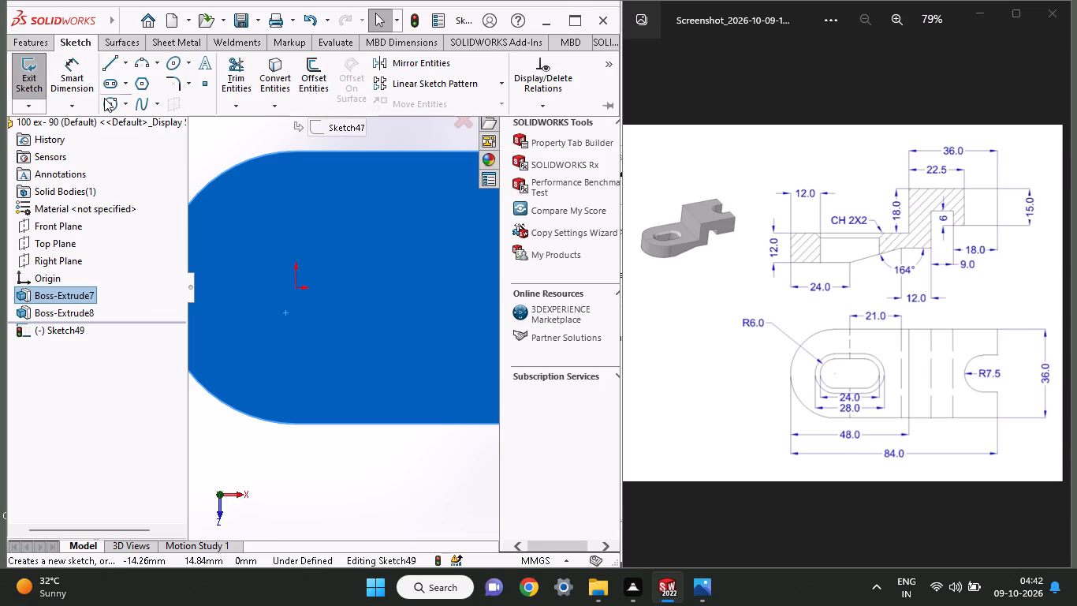
pyautogui.click(104, 98)
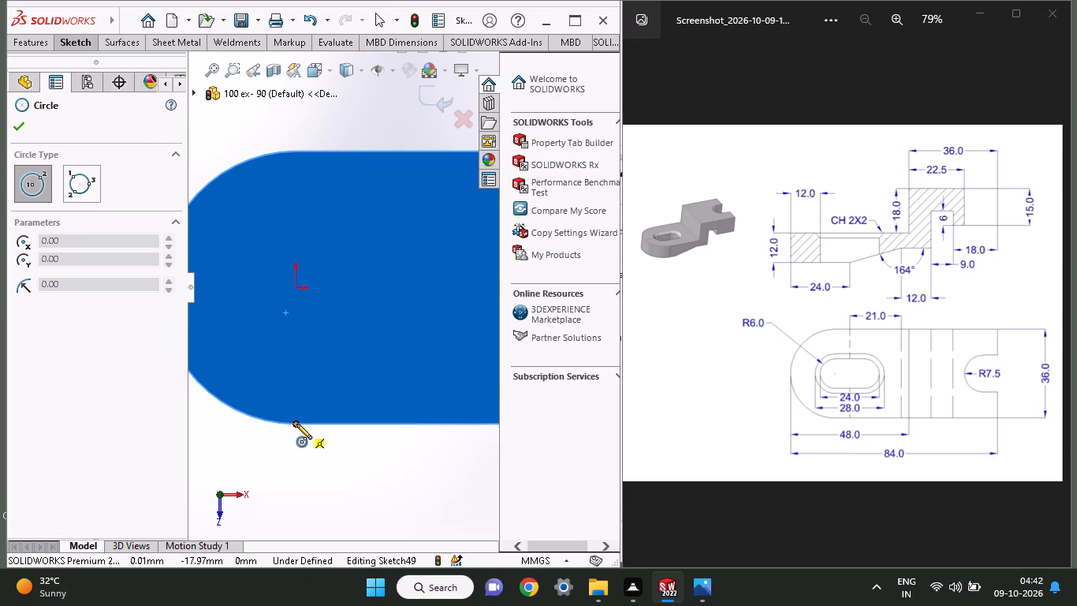
pyautogui.click(294, 289)
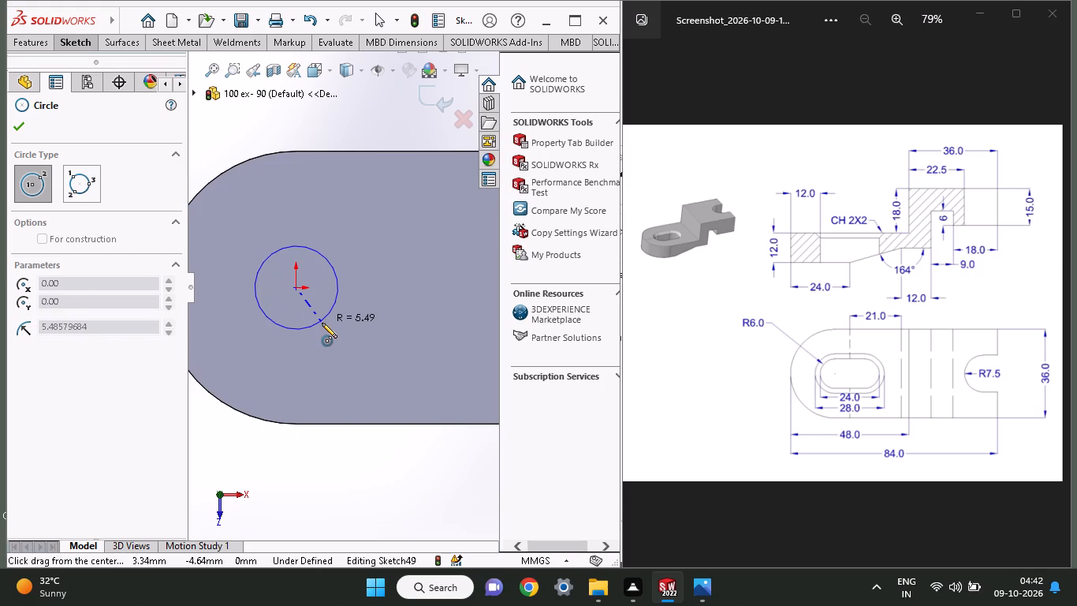
pyautogui.click(322, 323)
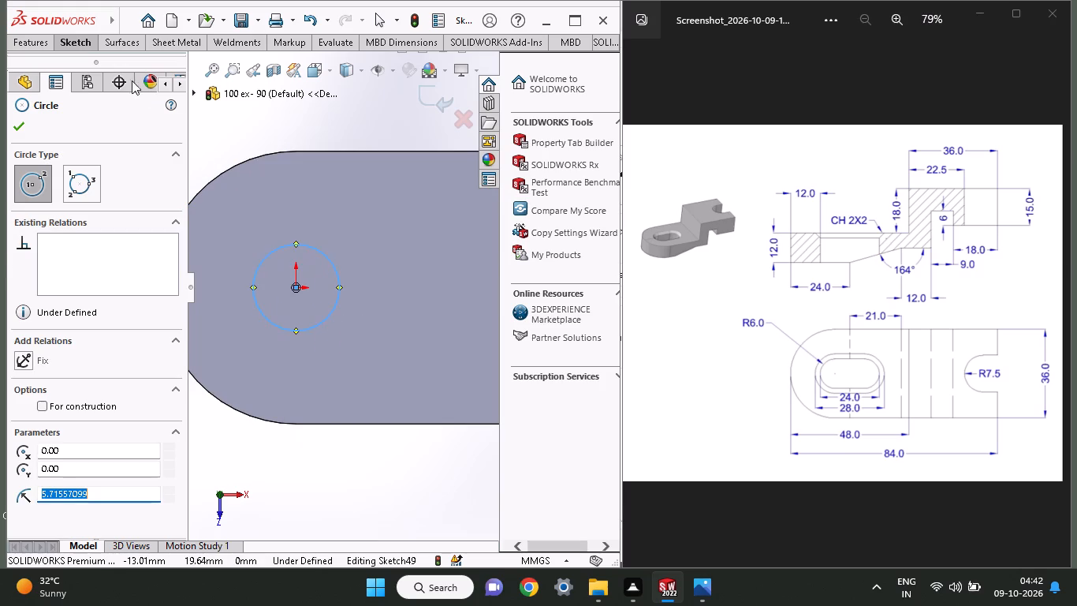
# Dimension the circle's diameter to 12 mm.
pyautogui.click(88, 46)
pyautogui.click(90, 72)
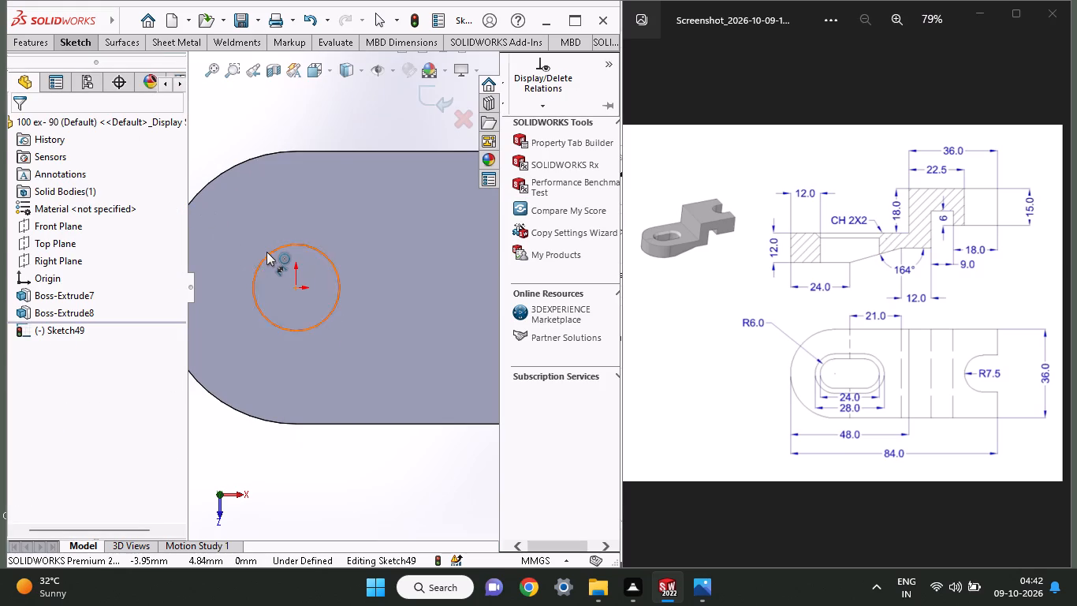
pyautogui.click(266, 252)
pyautogui.click(260, 137)
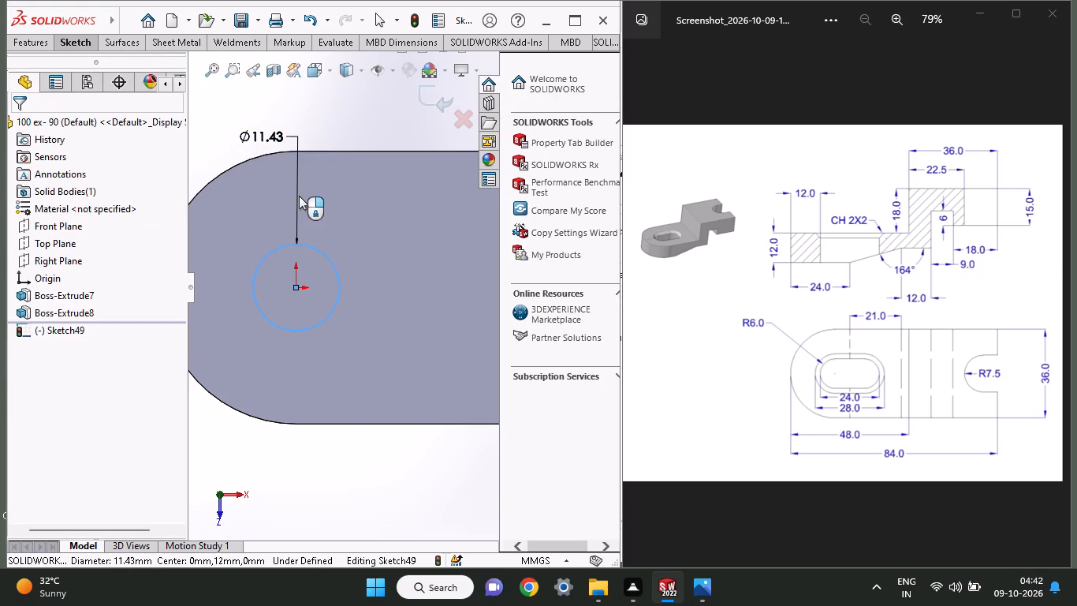
pyautogui.write('12')
pyautogui.press('Return')
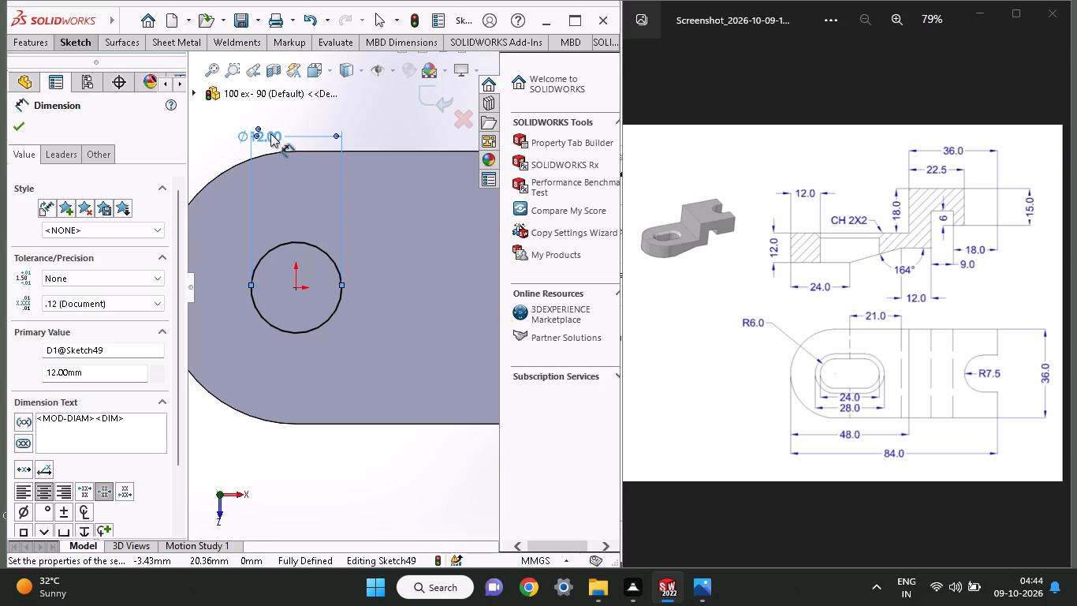
# Sketch a larger concentric circle of about 7.55 mm radius centred on the origin.
pyautogui.click(58, 43)
pyautogui.click(115, 99)
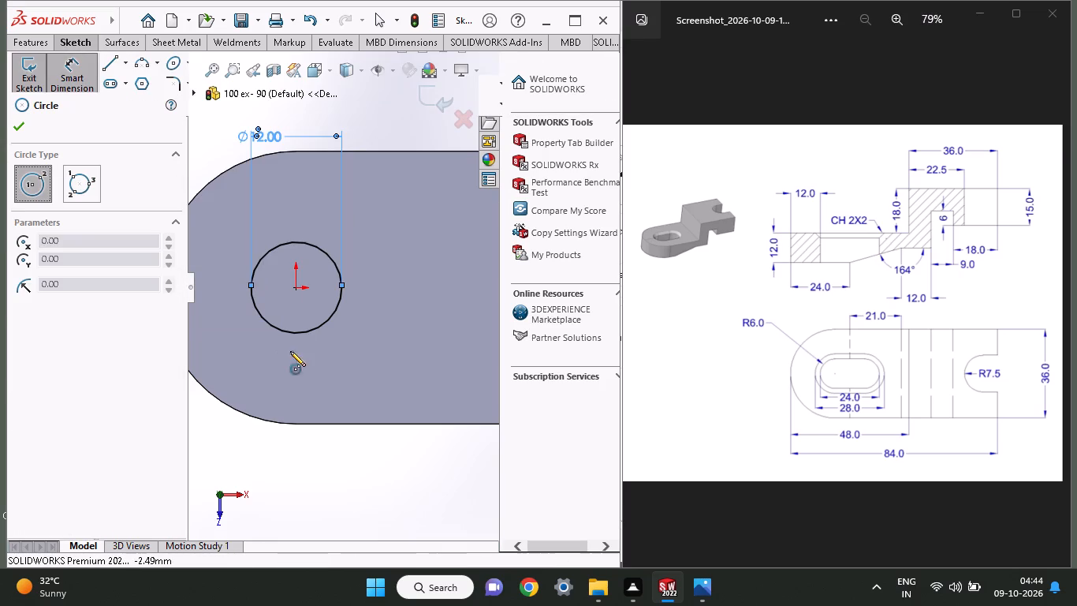
pyautogui.click(297, 284)
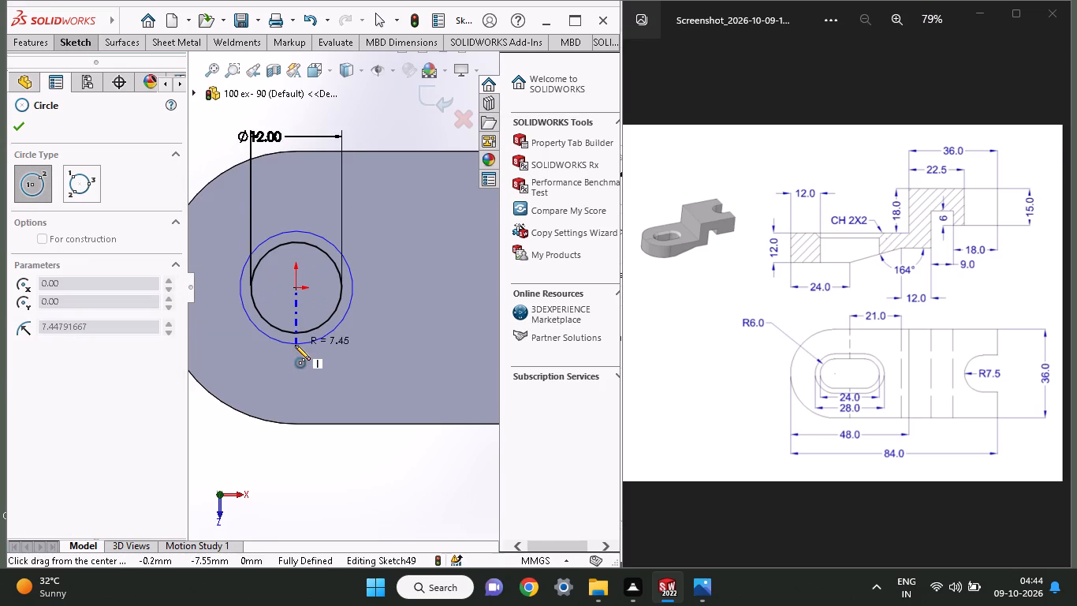
pyautogui.click(295, 345)
# Dimension the radial gap between the two concentric circles to 4 mm.
pyautogui.click(83, 44)
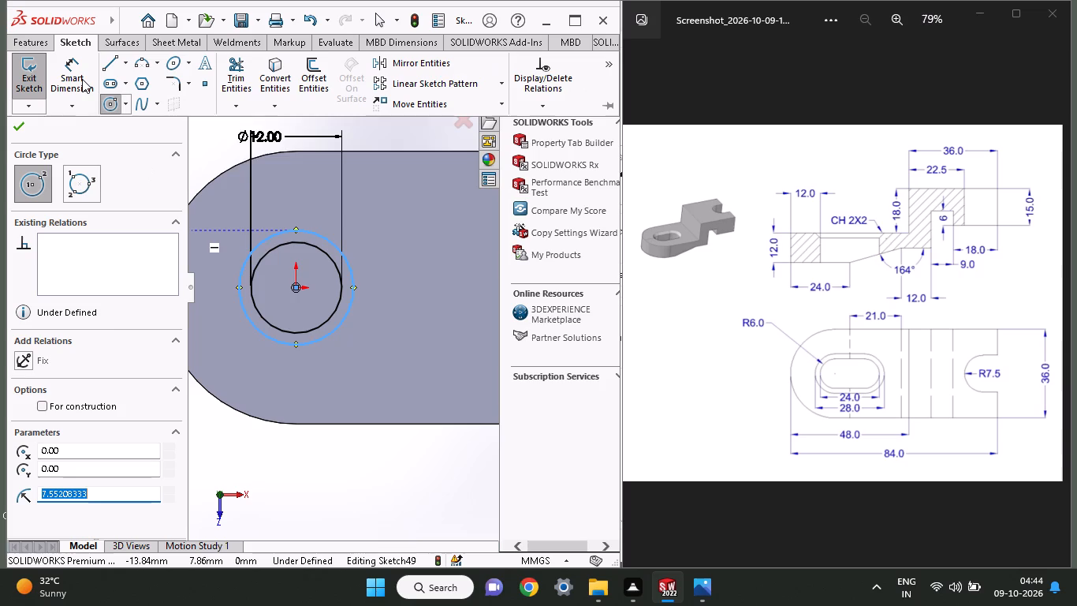
pyautogui.click(82, 79)
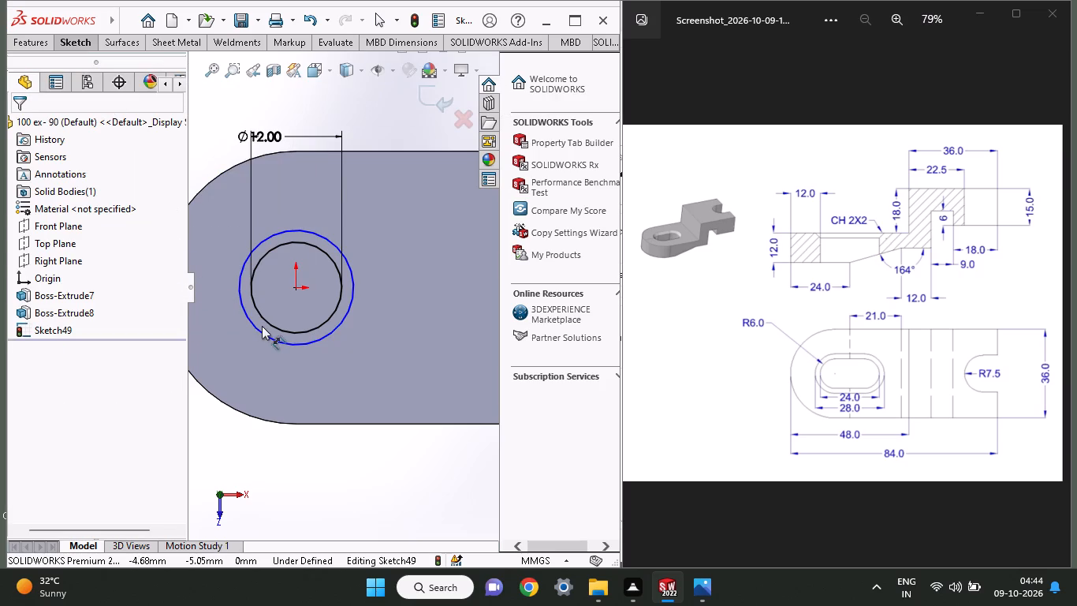
pyautogui.click(262, 314)
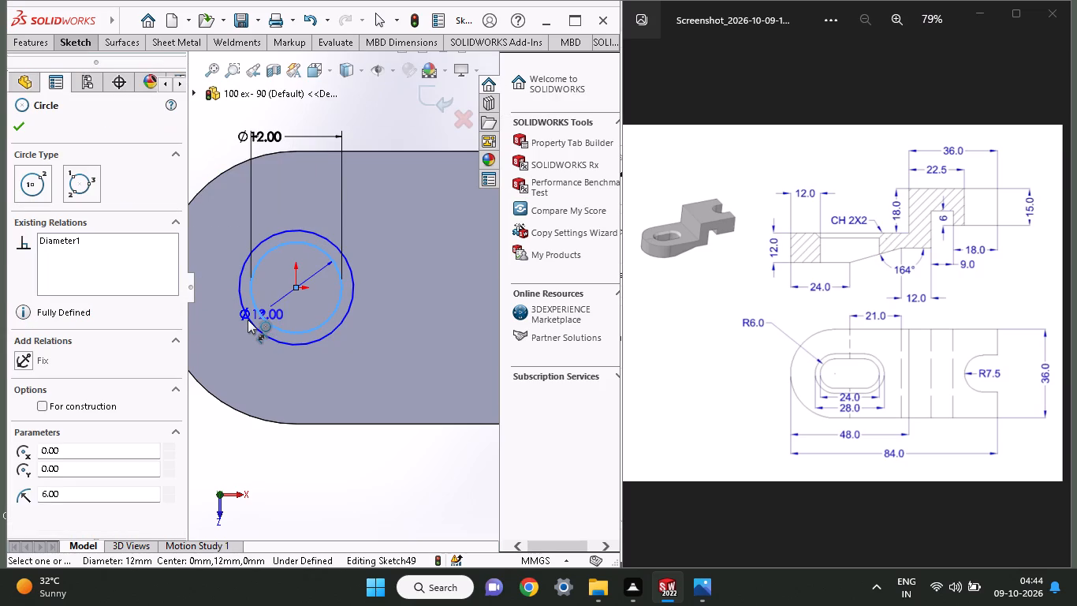
pyautogui.click(248, 320)
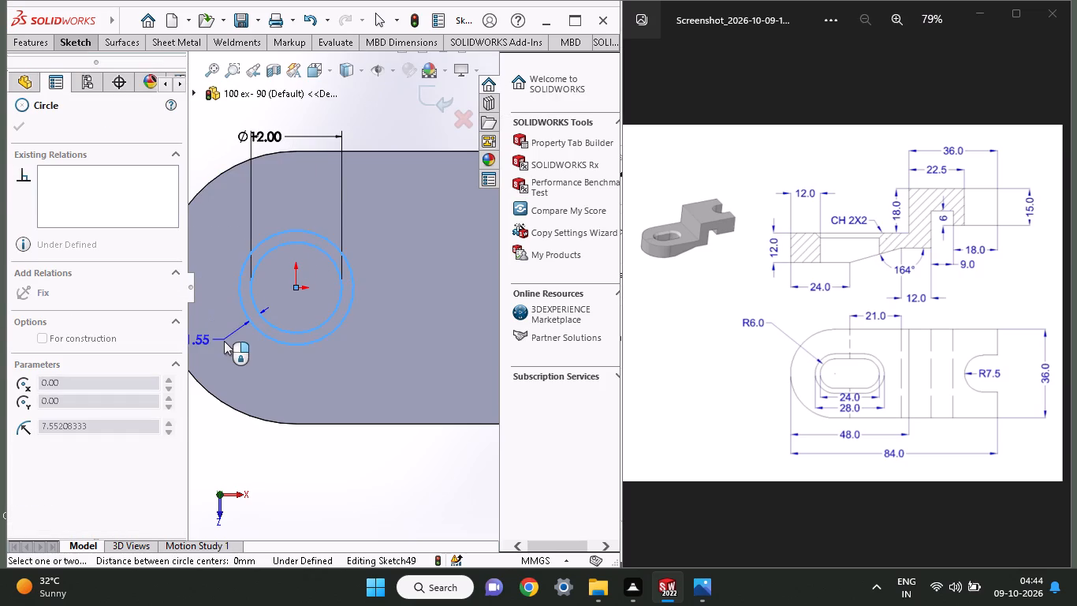
pyautogui.click(235, 337)
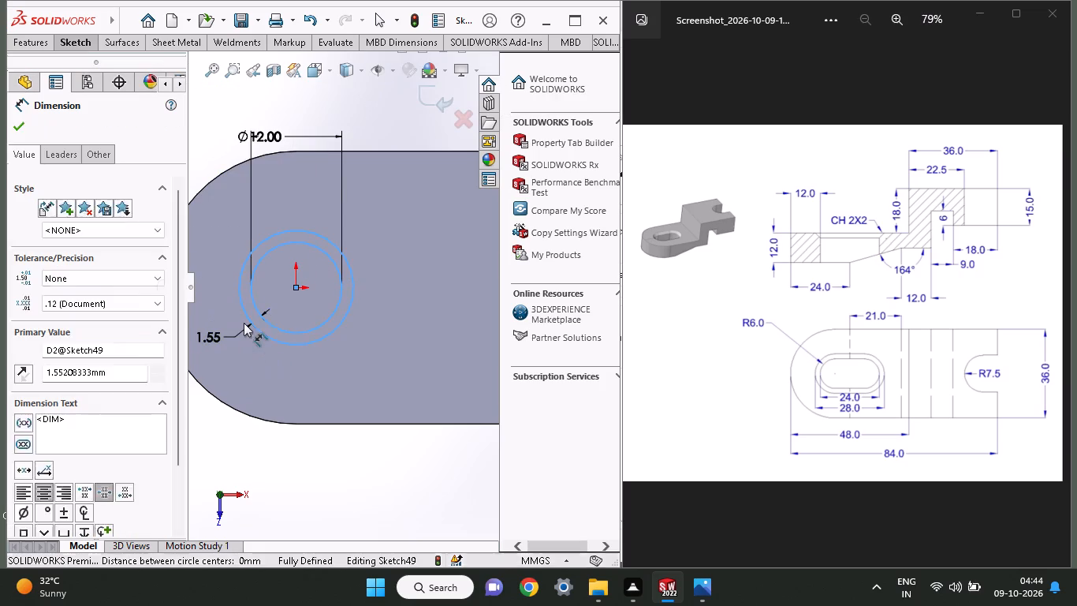
pyautogui.press('4')
pyautogui.press('Return')
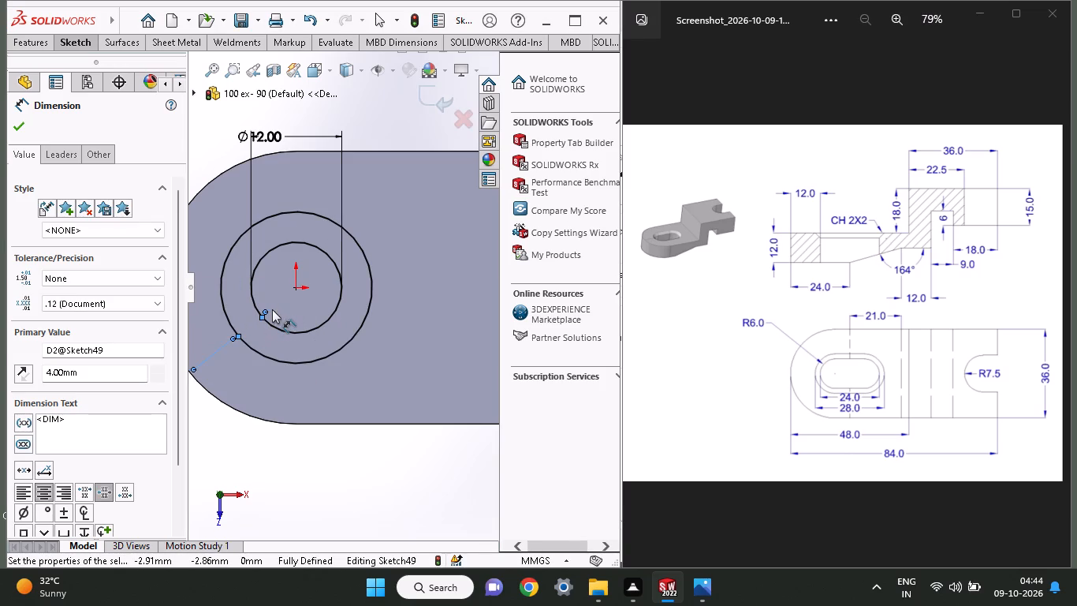
pyautogui.click(13, 122)
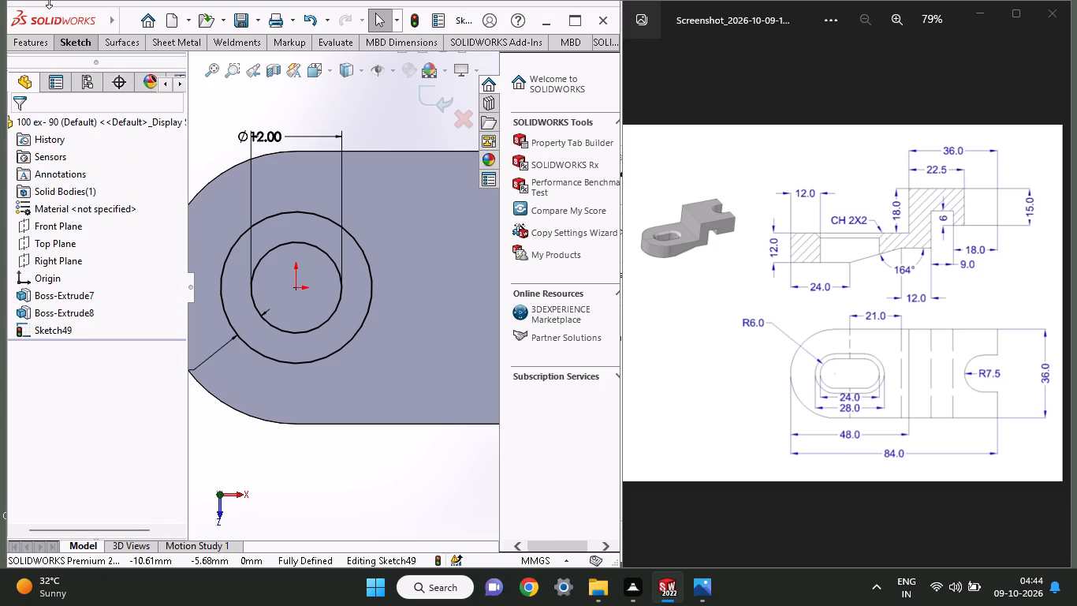
# Sketch a 10 mm horizontal line from the outer circle's negative X quadrant to the origin, and another extending about 19 mm in positive X.
pyautogui.click(86, 41)
pyautogui.click(104, 73)
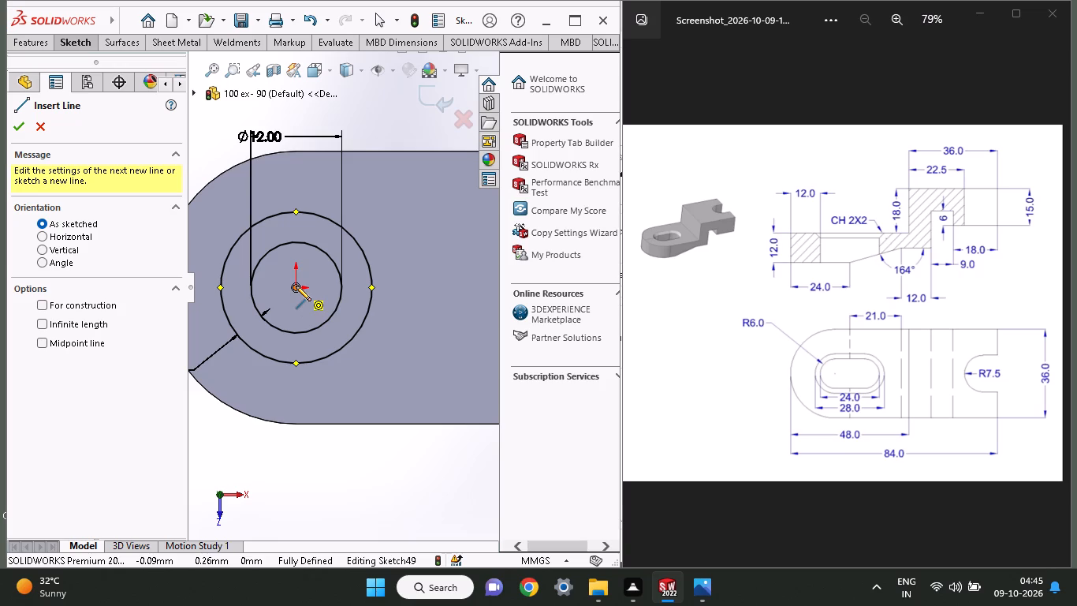
pyautogui.click(216, 286)
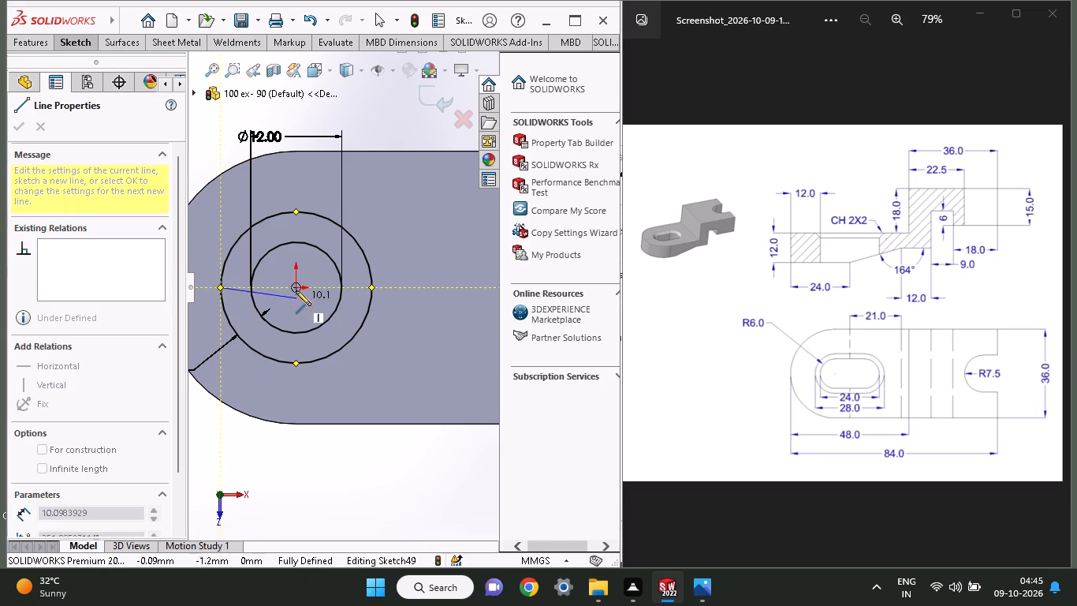
pyautogui.click(297, 287)
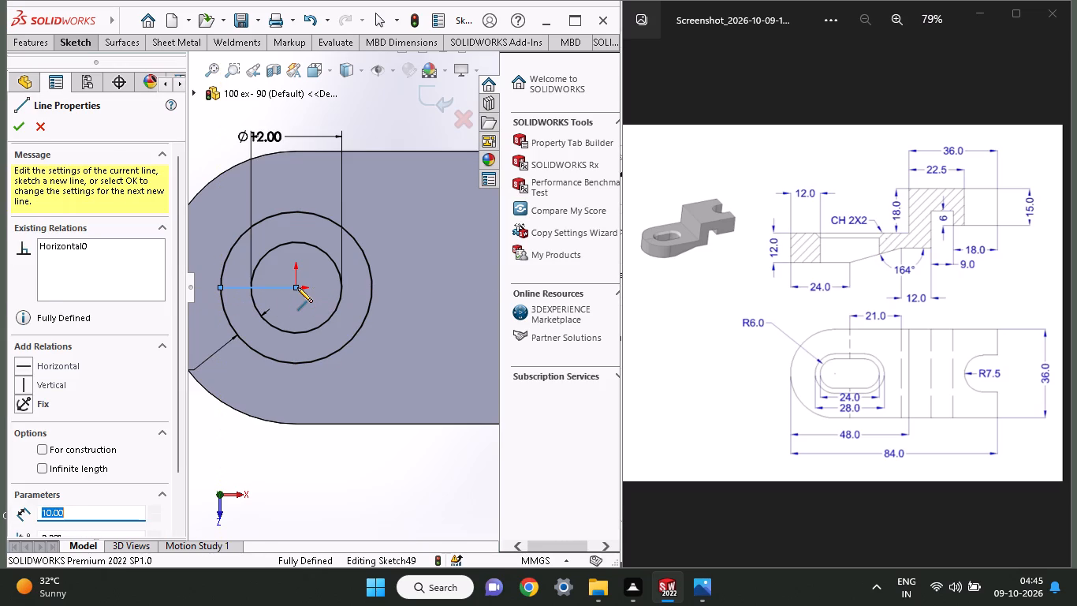
pyautogui.click(297, 287)
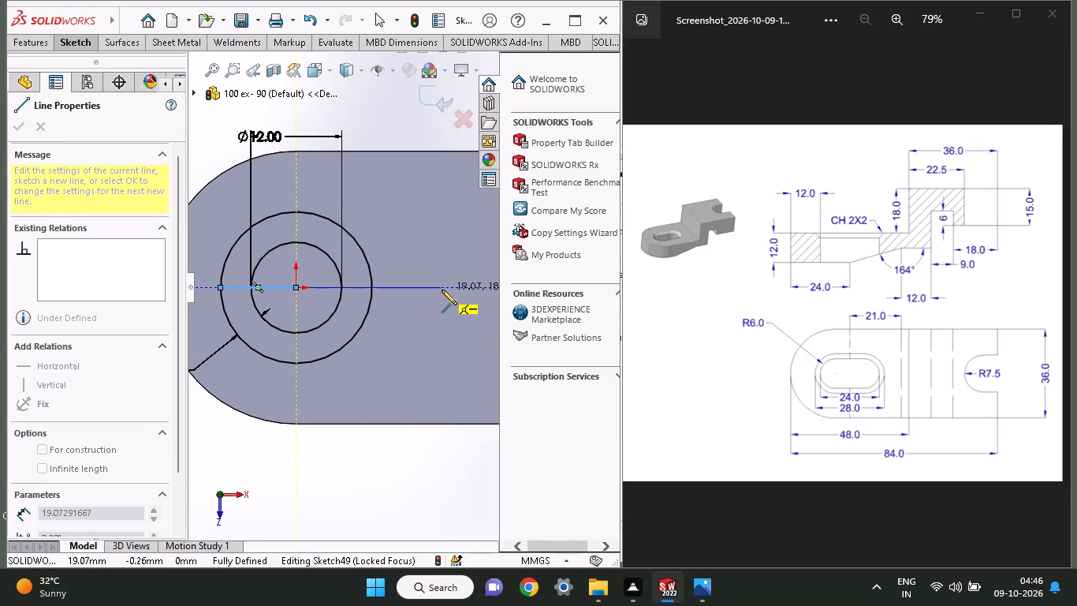
pyautogui.click(442, 290)
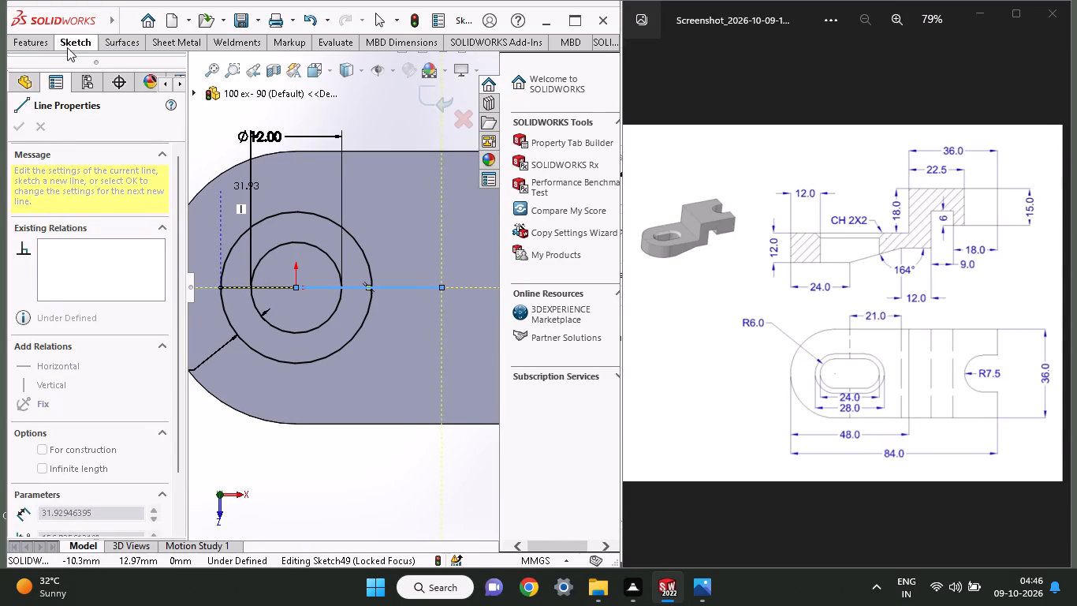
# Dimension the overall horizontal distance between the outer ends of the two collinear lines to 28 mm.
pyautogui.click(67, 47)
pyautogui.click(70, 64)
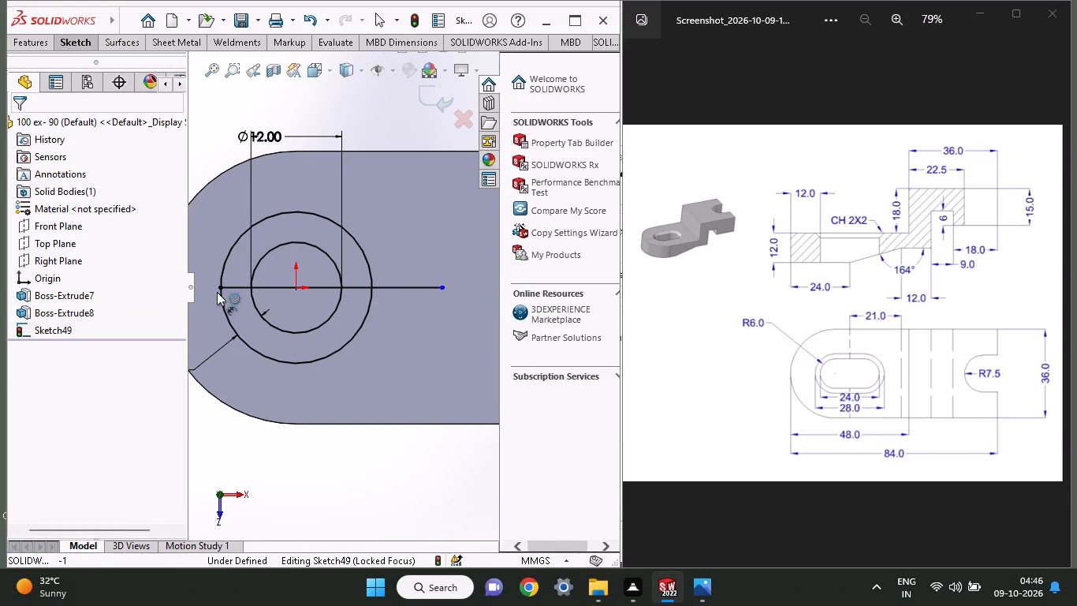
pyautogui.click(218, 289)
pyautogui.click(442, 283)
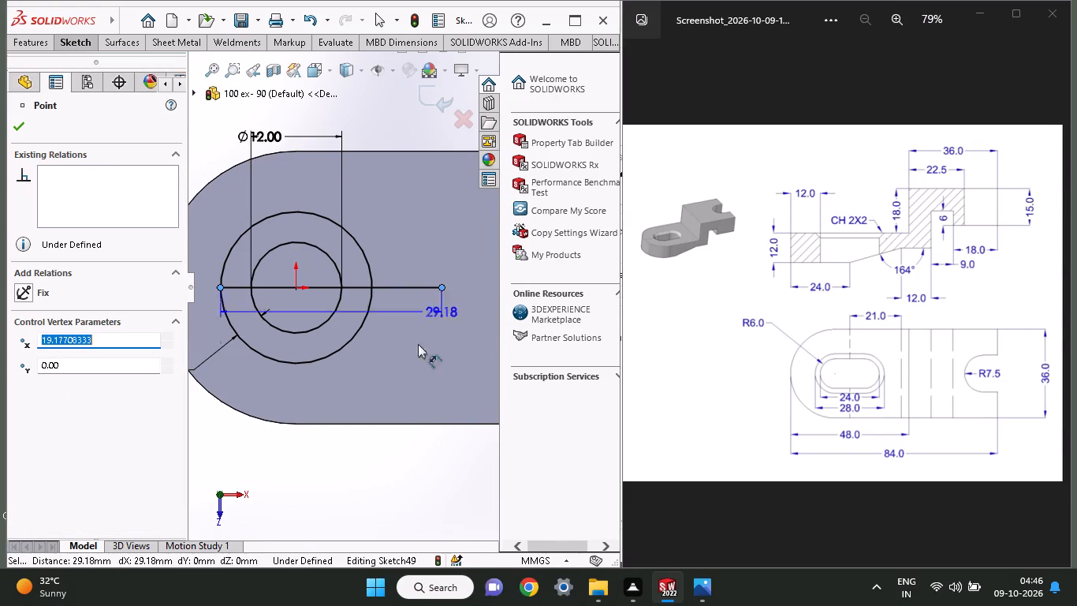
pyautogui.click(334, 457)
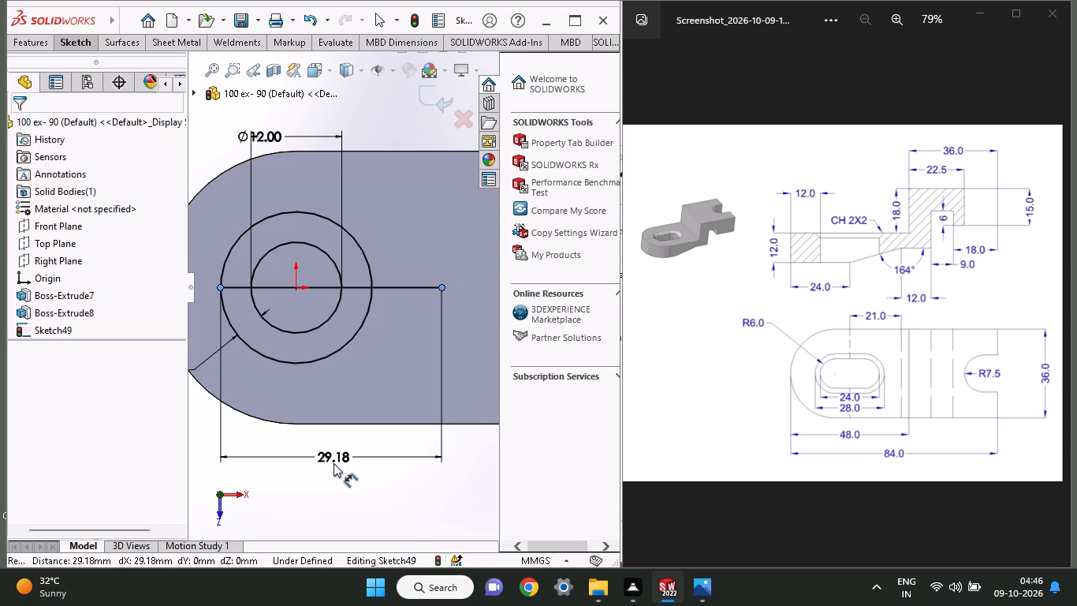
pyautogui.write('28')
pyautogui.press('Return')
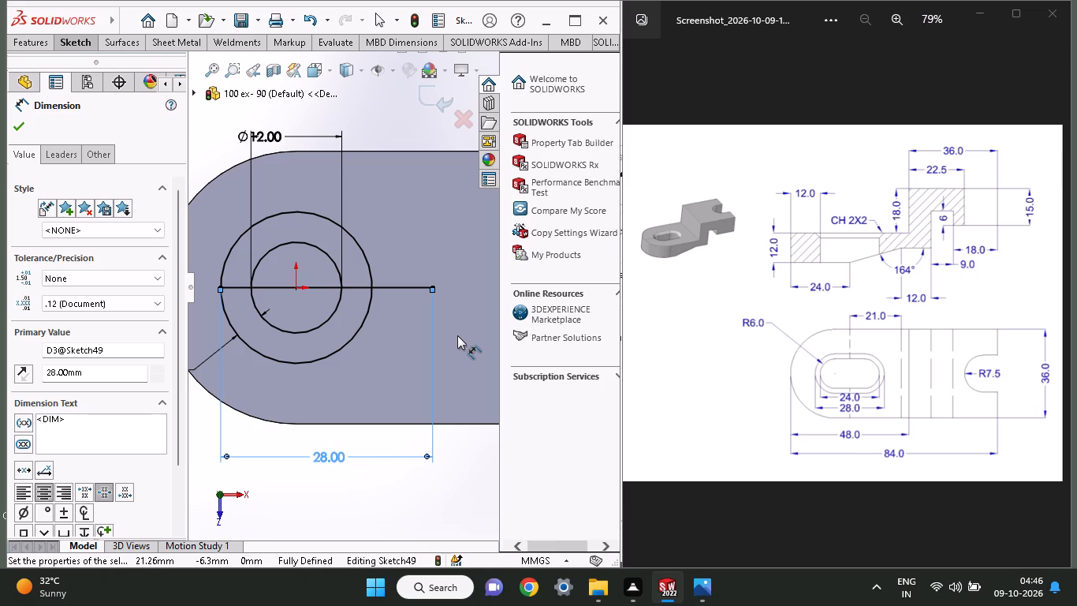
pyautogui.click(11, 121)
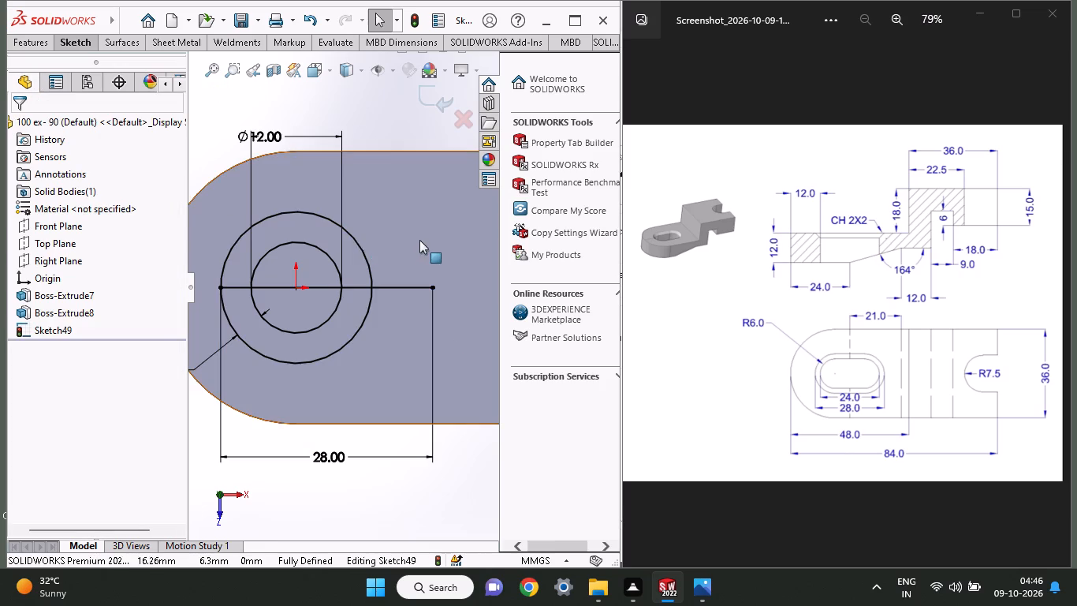
# Delete the outer and inner concentric circles around the origin, together with their associated dimensions.
pyautogui.moveTo(419, 240); pyautogui.dragTo(285, 371)
pyautogui.rightClick(285, 371)
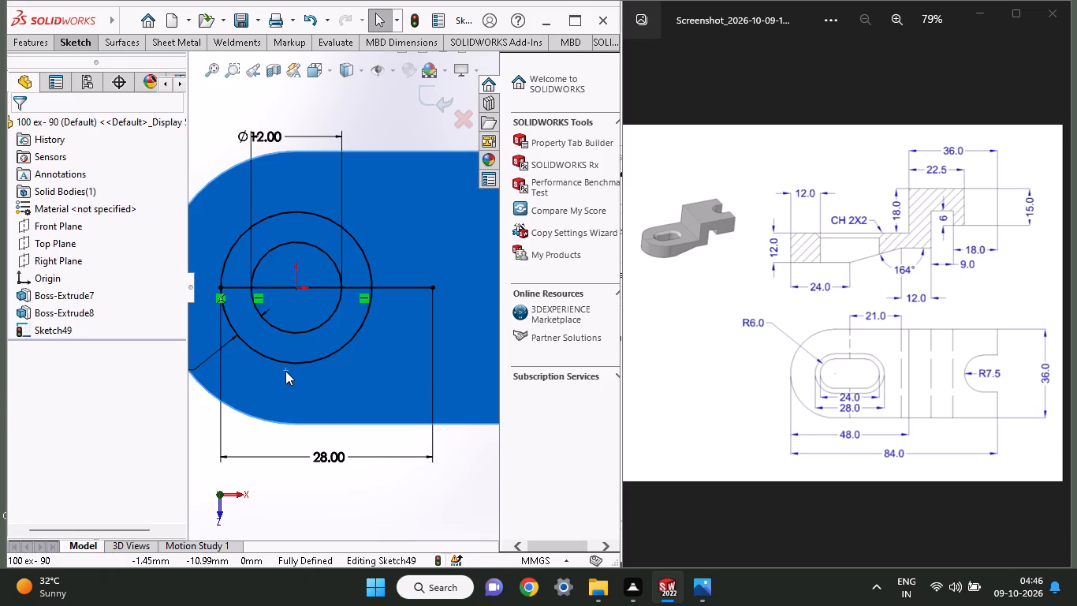
pyautogui.click(250, 384)
pyautogui.click(285, 362)
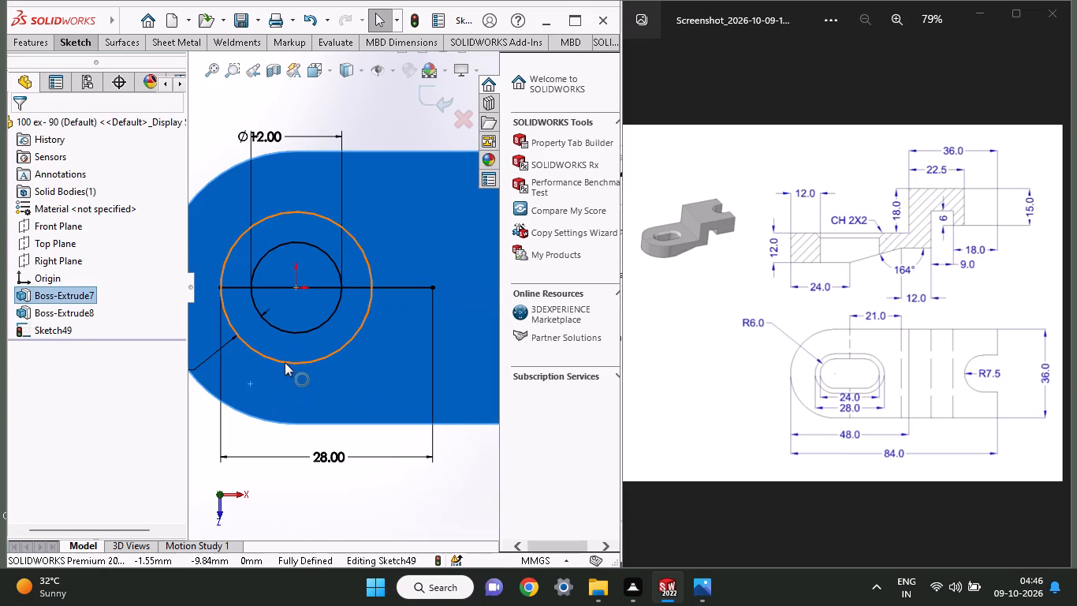
pyautogui.rightClick(285, 362)
pyautogui.click(300, 525)
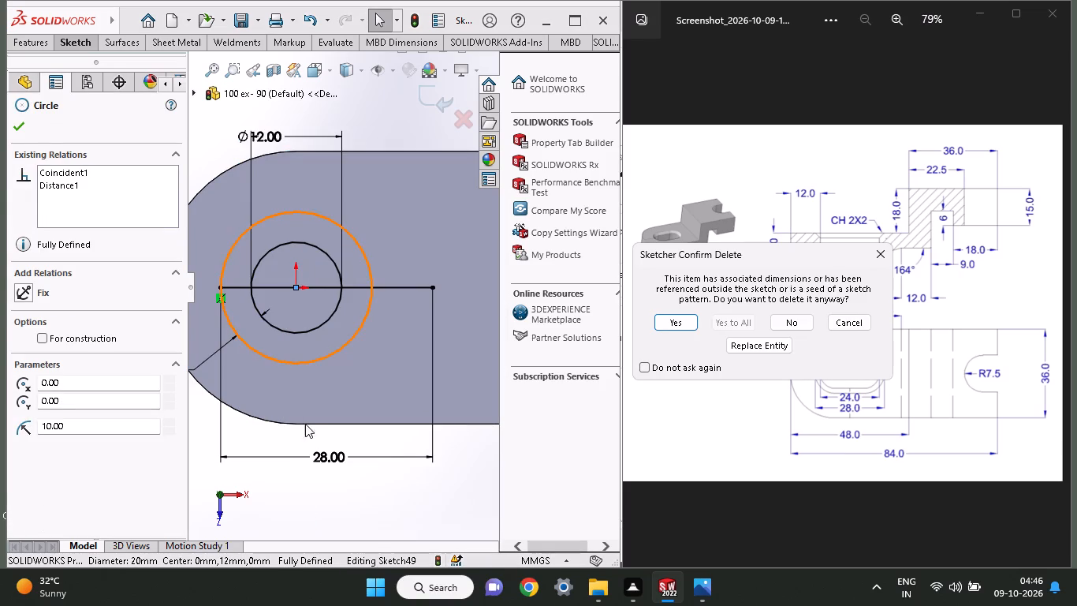
pyautogui.click(665, 320)
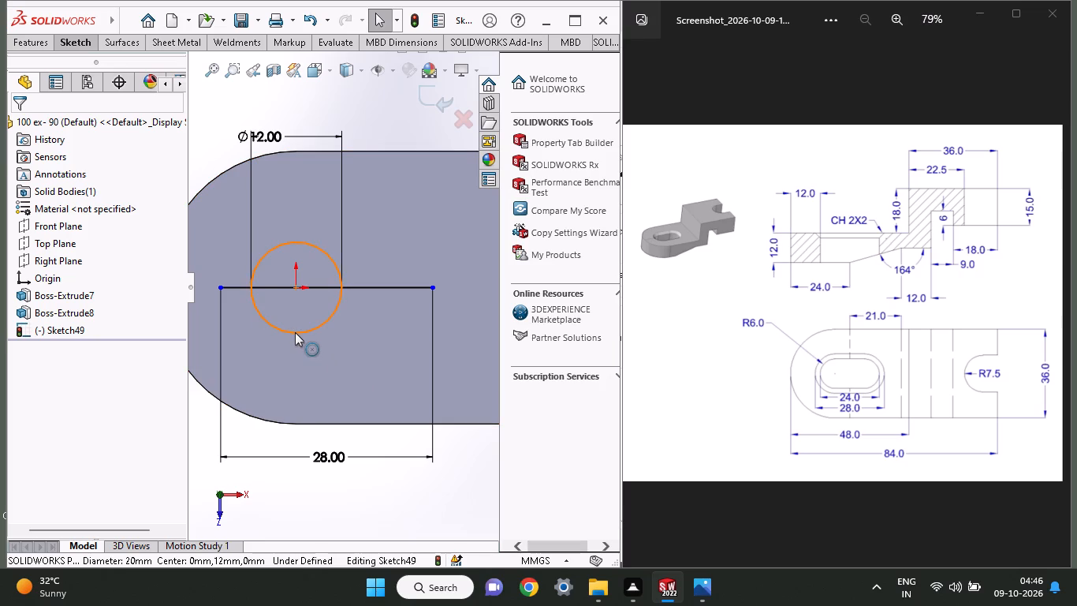
pyautogui.click(295, 332)
pyautogui.rightClick(295, 332)
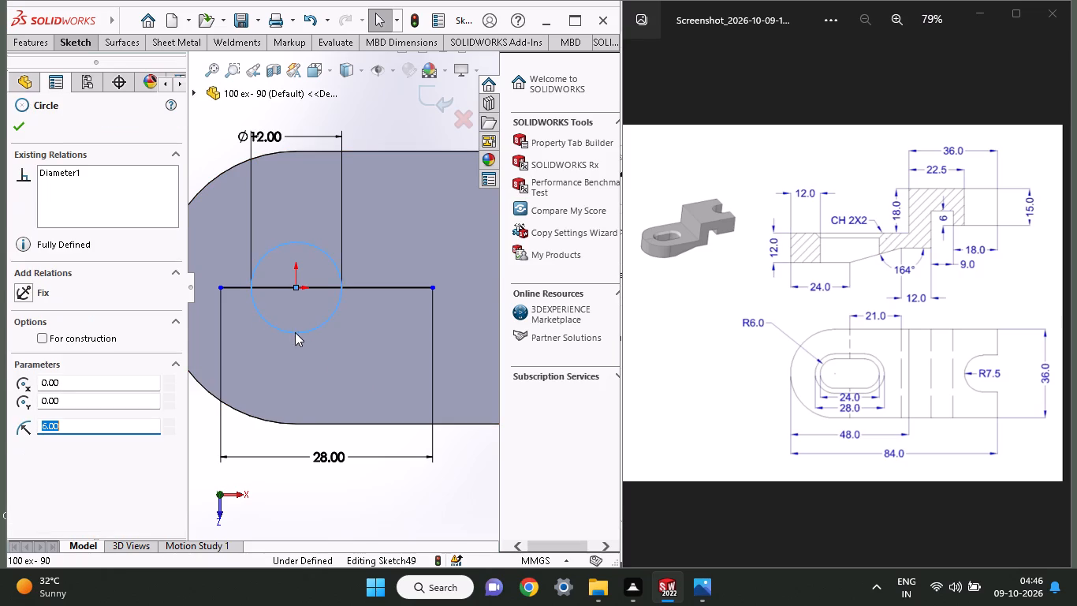
pyautogui.click(335, 528)
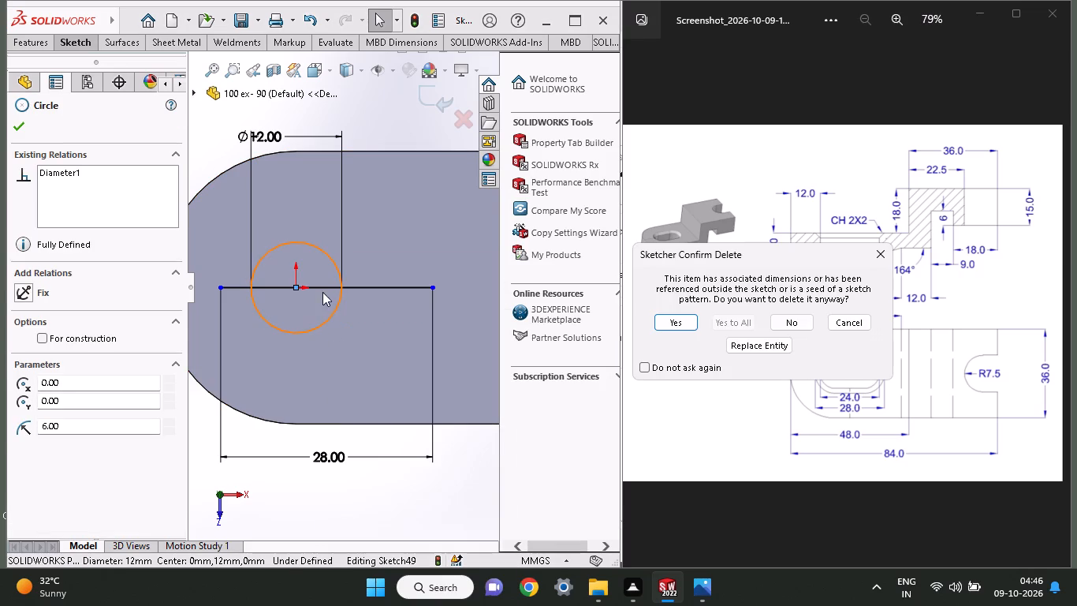
pyautogui.click(682, 329)
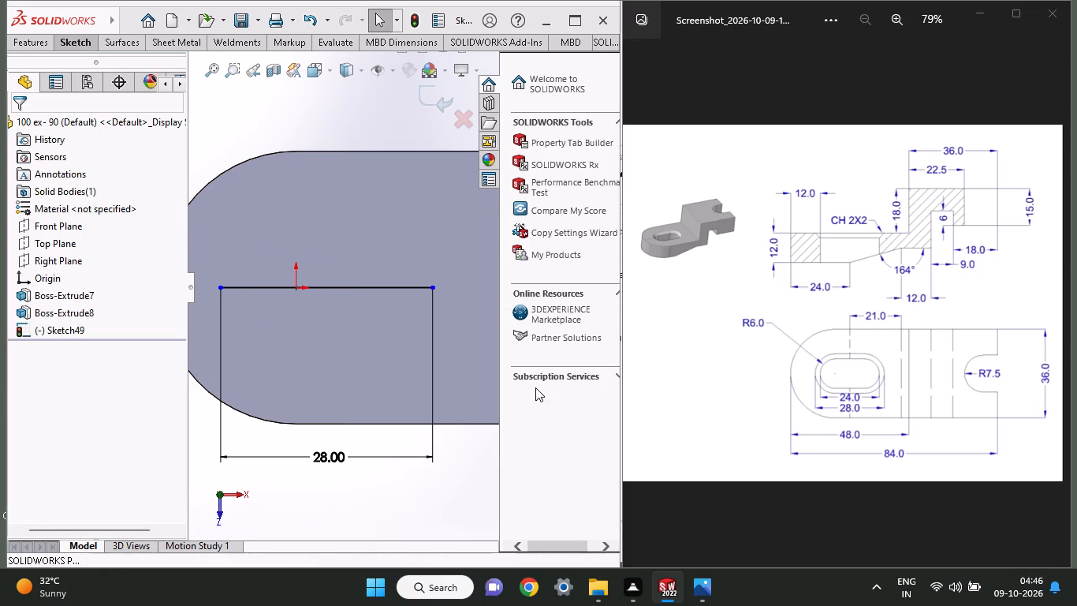
# Delete both horizontal lines that meet at the origin, along with their overall length dimension.
pyautogui.click(356, 290)
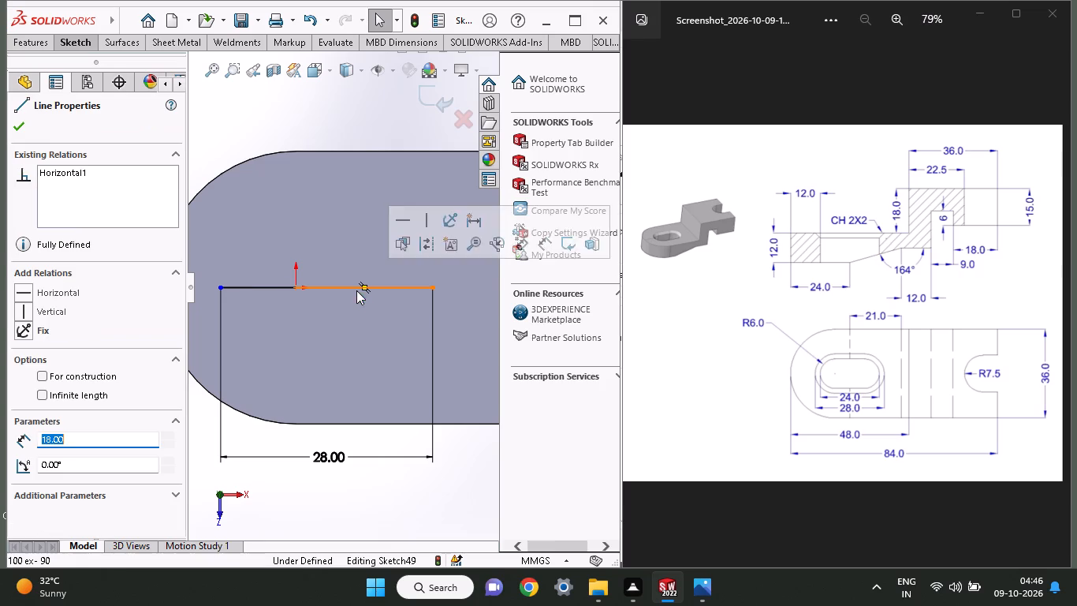
pyautogui.rightClick(356, 290)
pyautogui.click(378, 527)
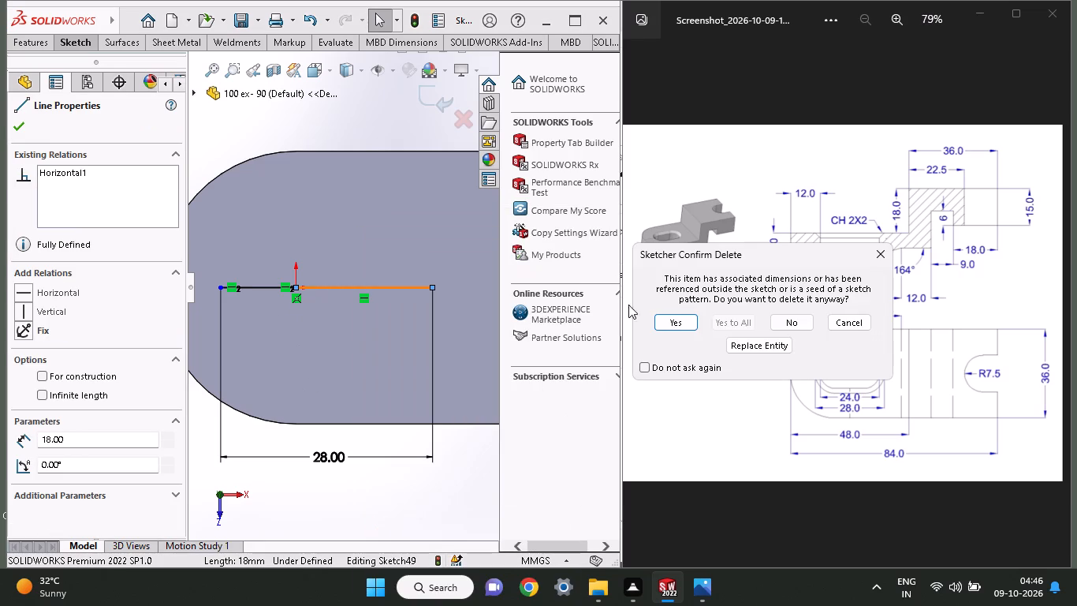
pyautogui.click(663, 325)
pyautogui.click(258, 290)
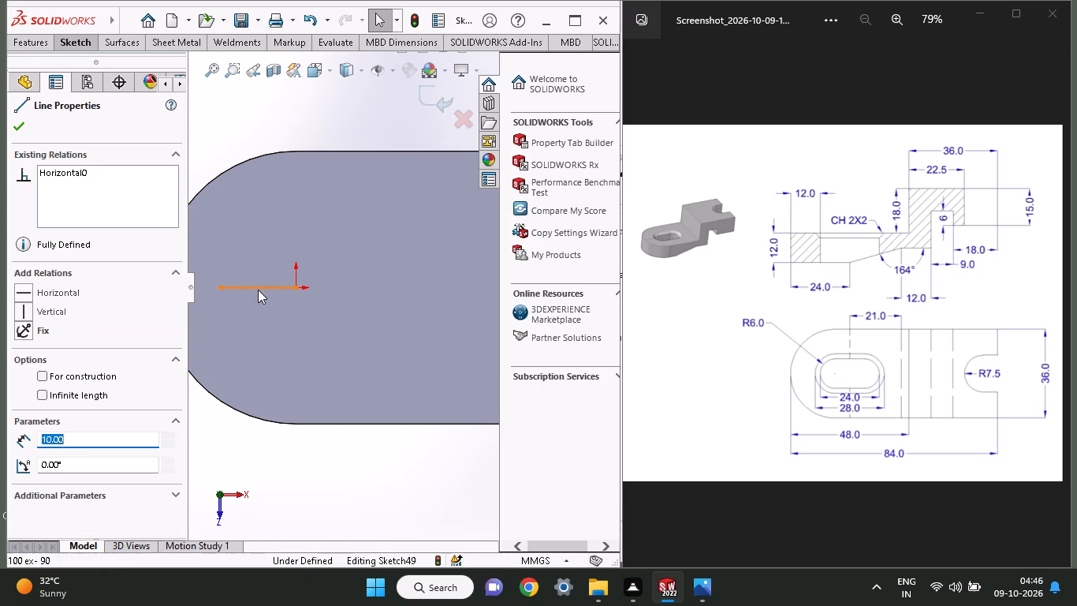
pyautogui.rightClick(258, 290)
pyautogui.click(300, 516)
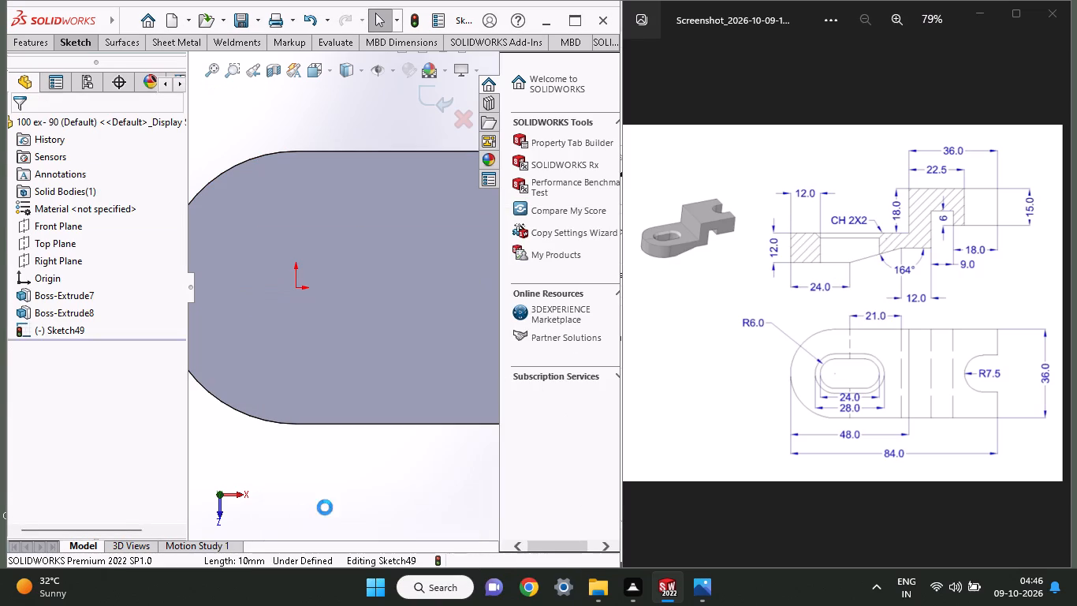
# Sketch a circle of about 2.83 mm radius centred on the origin of the base face.
pyautogui.scroll(1, 383, 436)
pyautogui.scroll(-1, 383, 436)
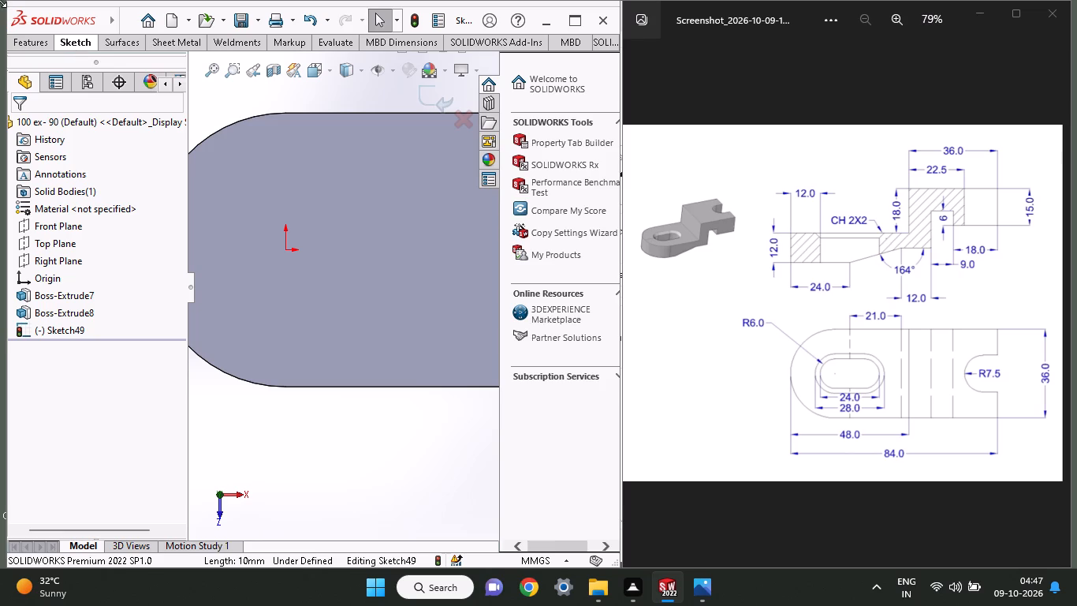
pyautogui.click(87, 39)
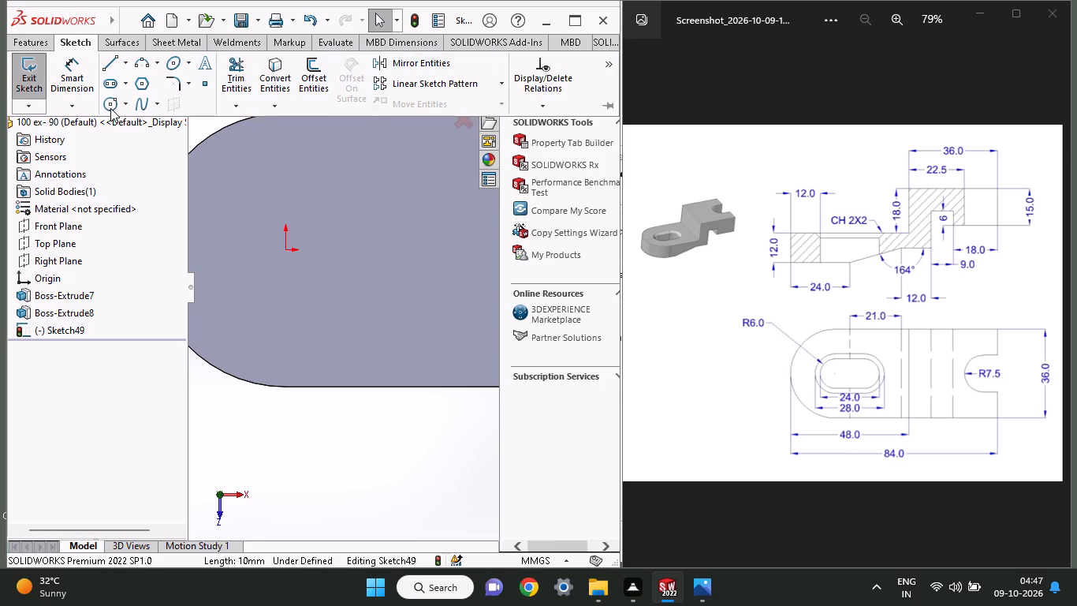
pyautogui.click(110, 108)
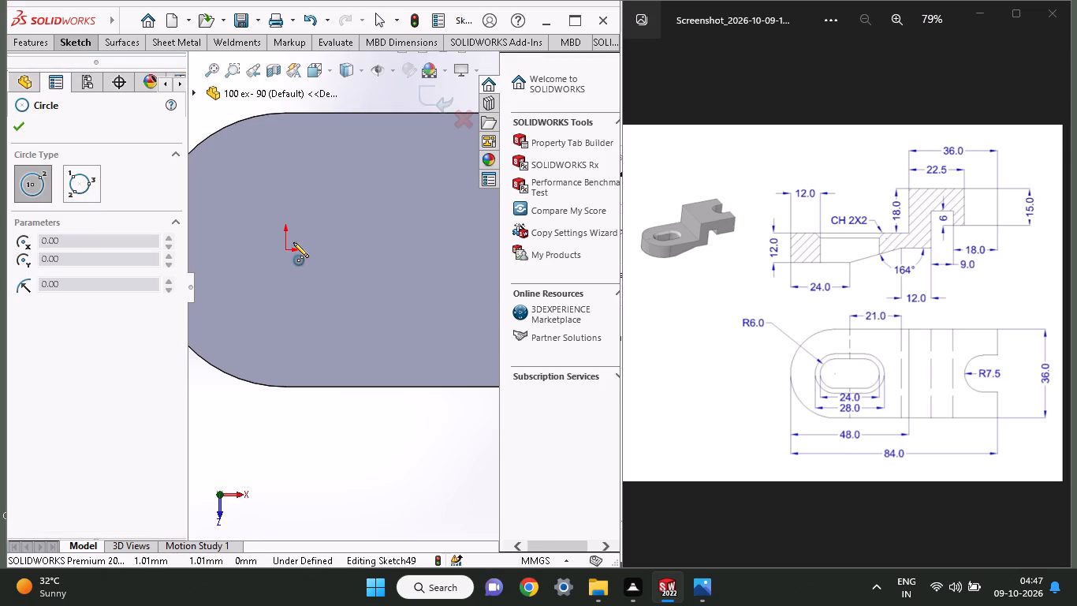
pyautogui.click(285, 248)
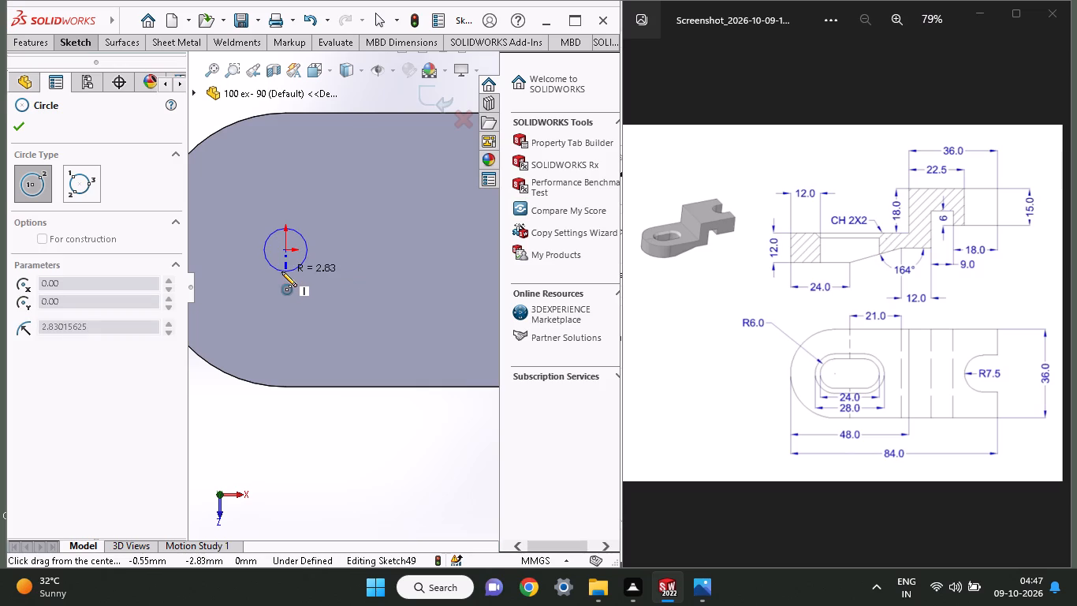
pyautogui.click(281, 271)
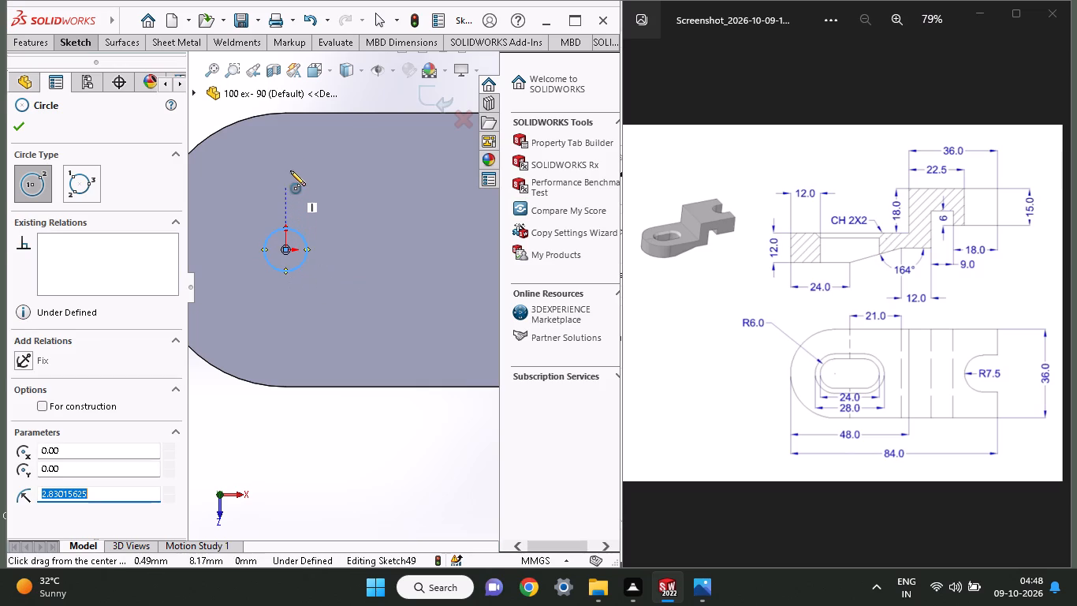
# Dimension the new circle's diameter to 8 mm.
pyautogui.click(87, 44)
pyautogui.click(88, 86)
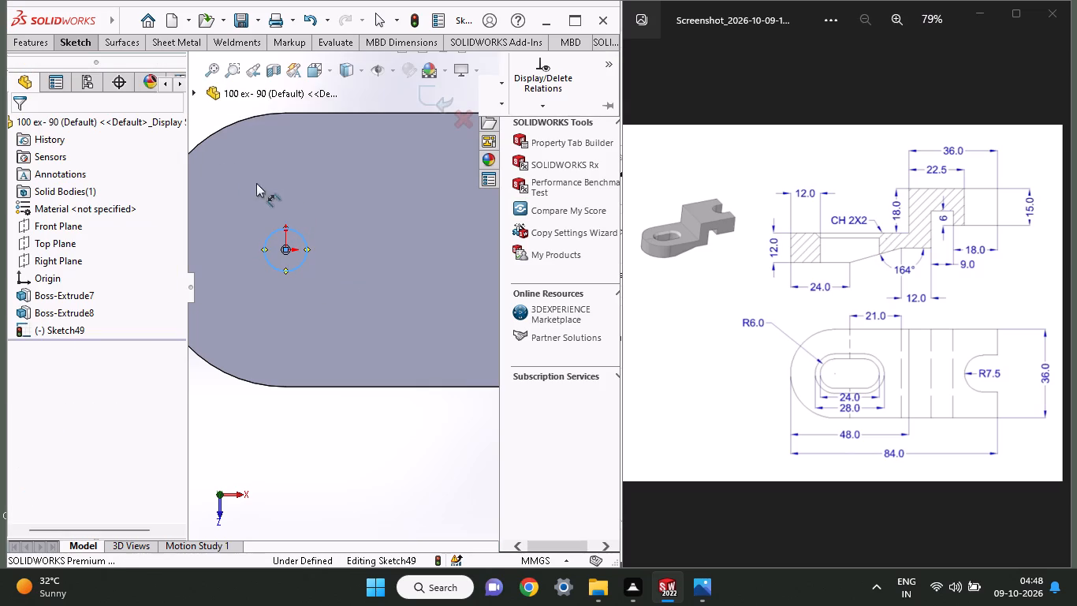
pyautogui.click(274, 229)
pyautogui.click(252, 173)
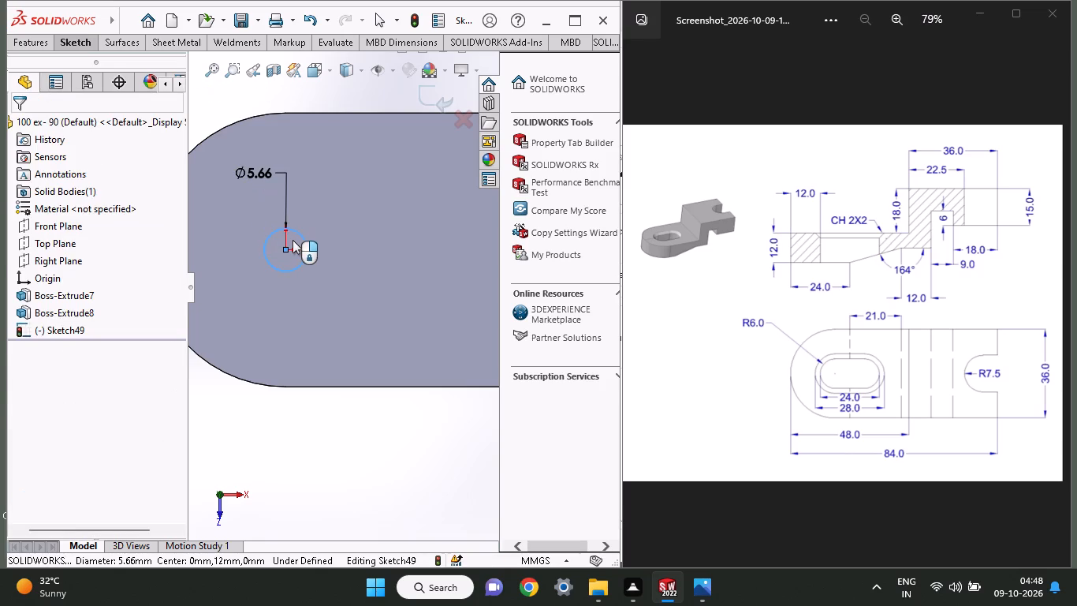
pyautogui.press('8')
pyautogui.press('Return')
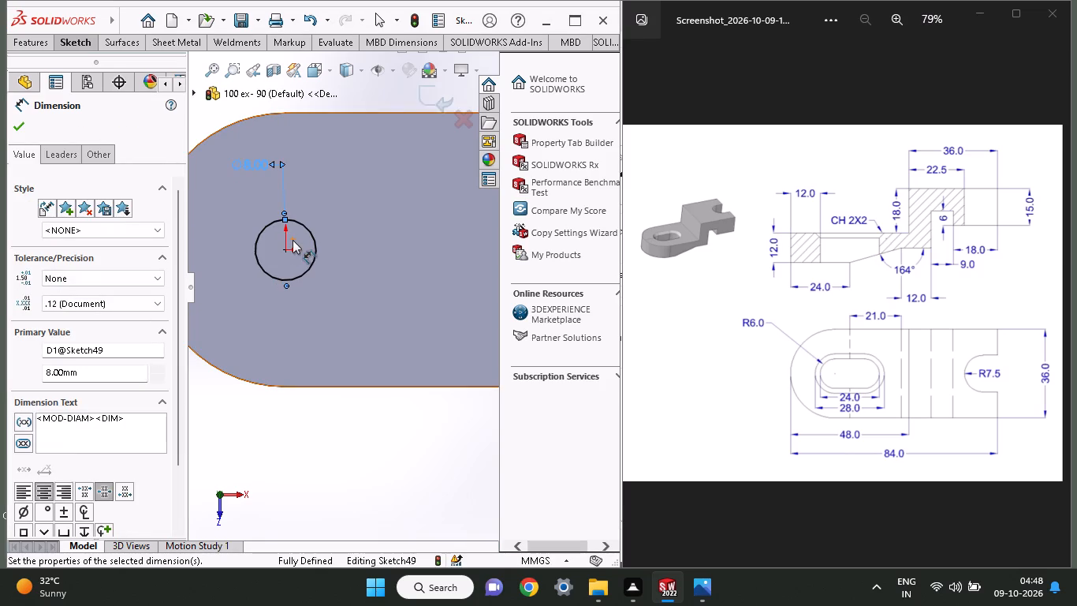
# Sketch a horizontal line about 15.38 mm long from the circle's negative X quadrant through the origin in positive X.
pyautogui.click(67, 43)
pyautogui.click(106, 65)
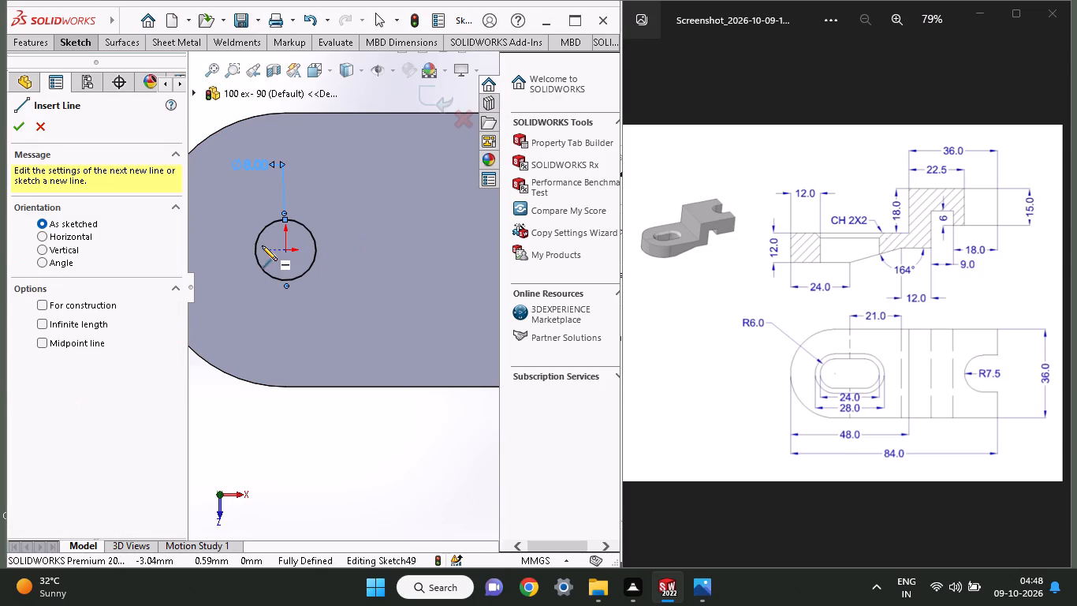
pyautogui.click(255, 251)
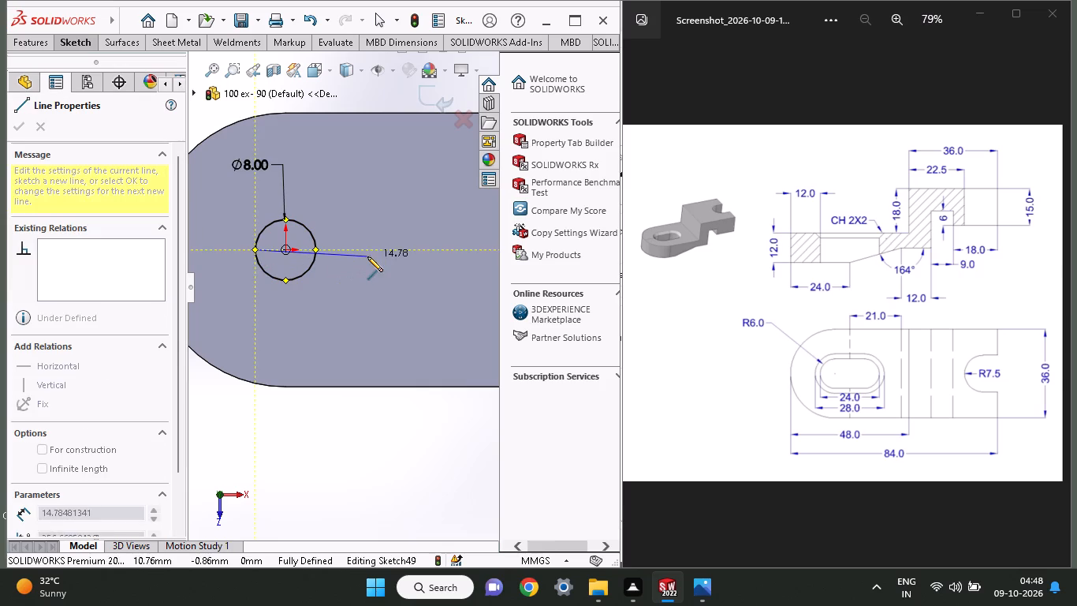
pyautogui.click(372, 251)
pyautogui.rightClick(355, 187)
pyautogui.click(375, 204)
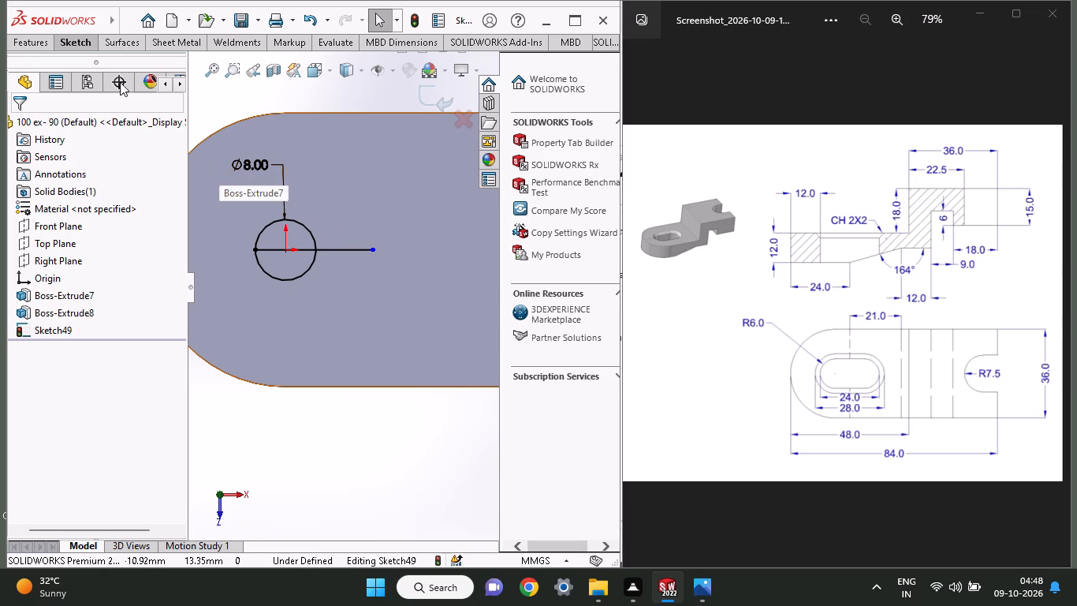
# Dimension the horizontal line's length to 28 mm.
pyautogui.click(69, 38)
pyautogui.click(68, 59)
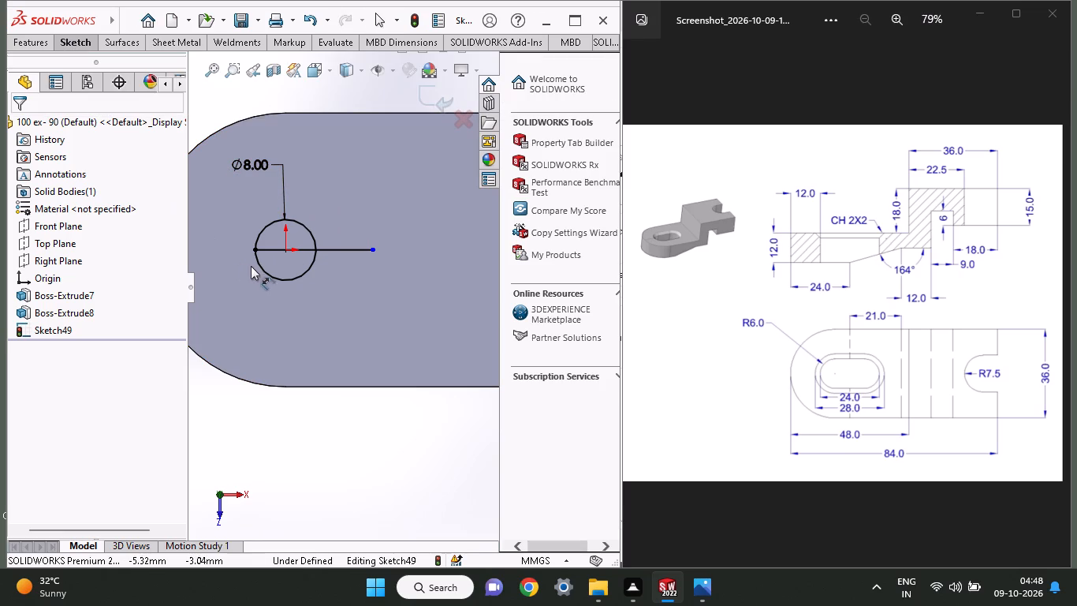
pyautogui.click(268, 251)
pyautogui.click(276, 319)
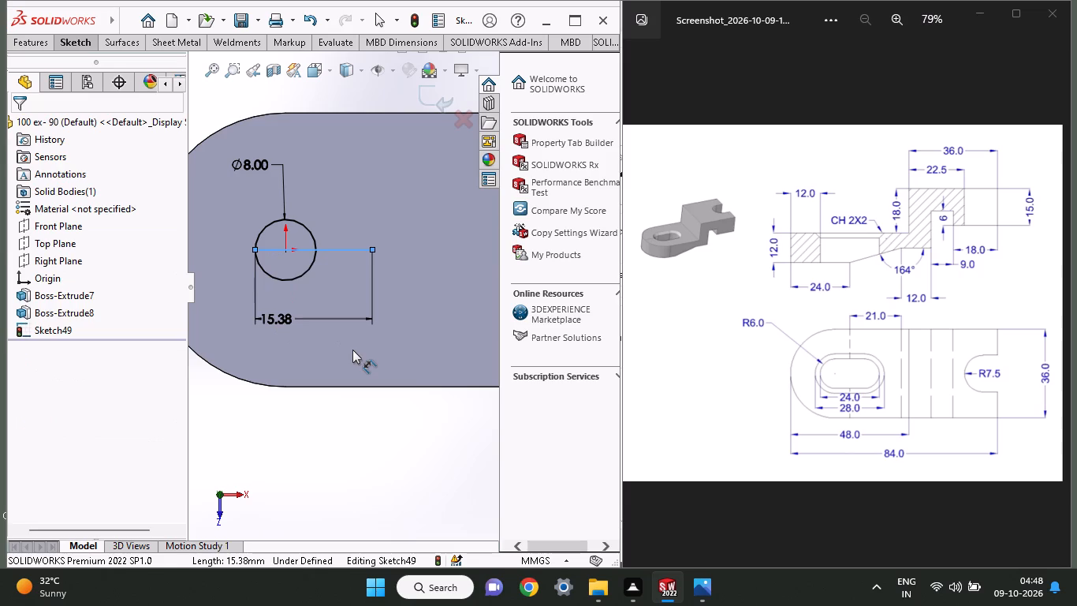
pyautogui.write('28')
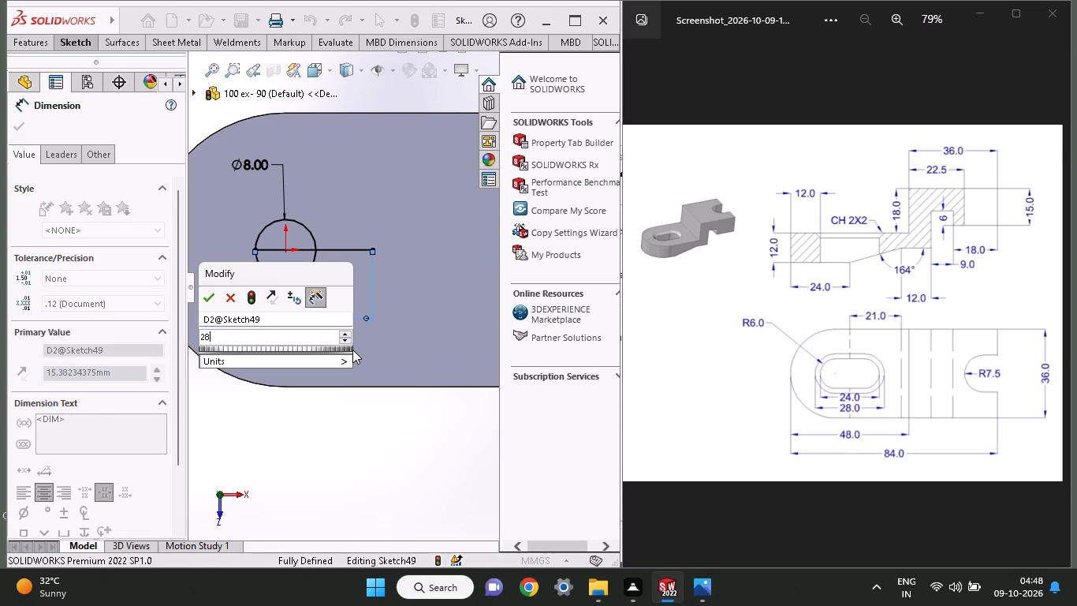
pyautogui.press('Return')
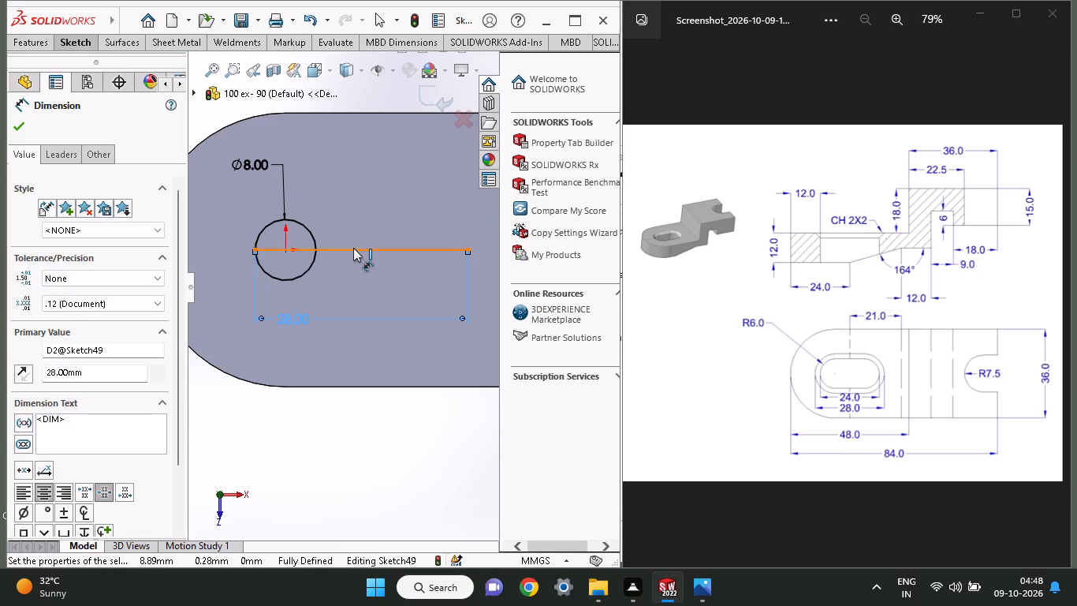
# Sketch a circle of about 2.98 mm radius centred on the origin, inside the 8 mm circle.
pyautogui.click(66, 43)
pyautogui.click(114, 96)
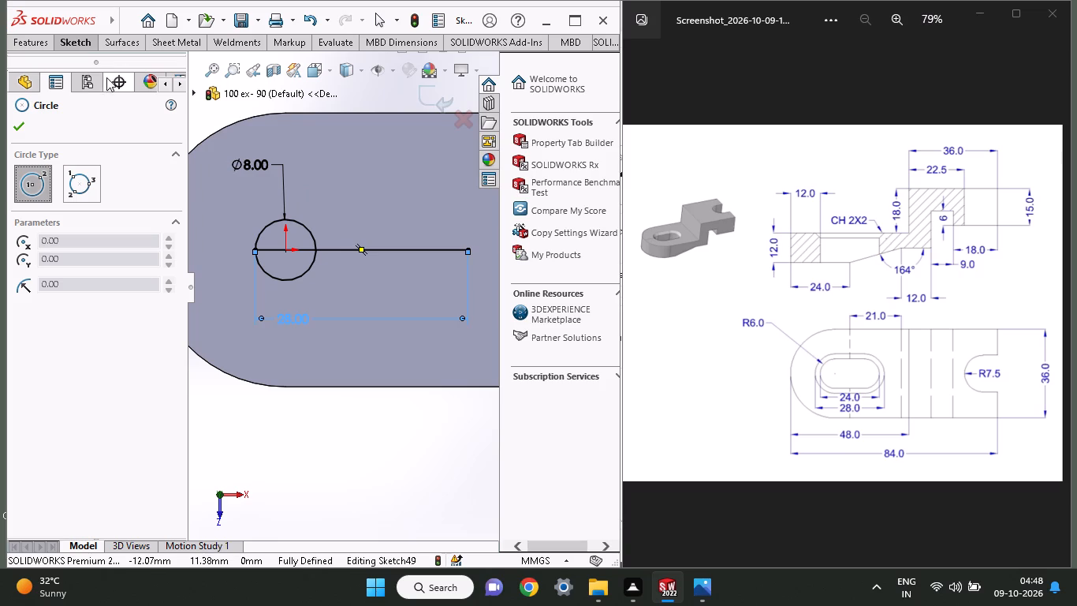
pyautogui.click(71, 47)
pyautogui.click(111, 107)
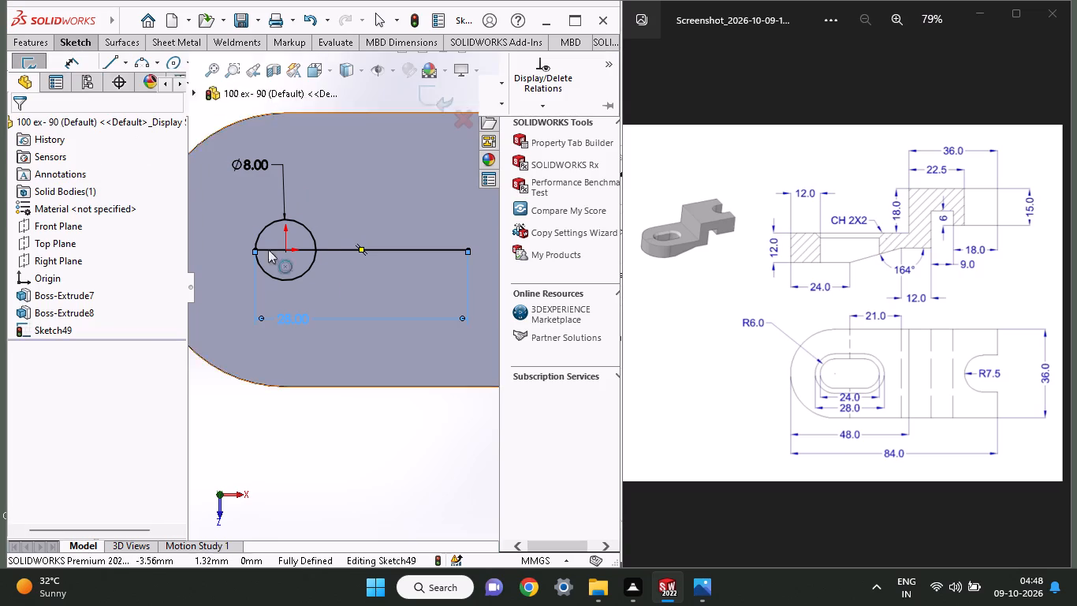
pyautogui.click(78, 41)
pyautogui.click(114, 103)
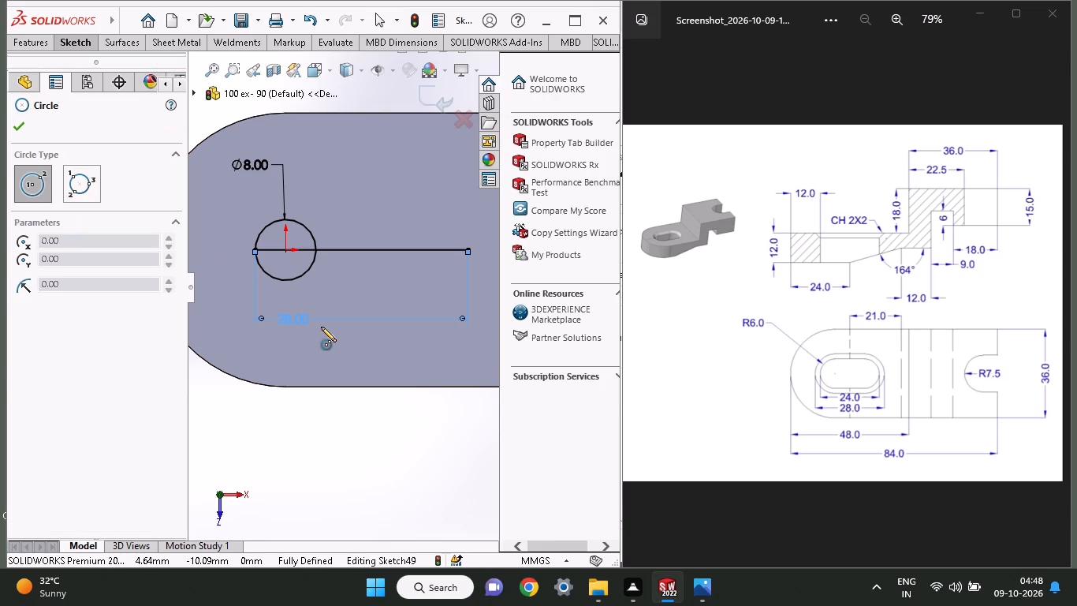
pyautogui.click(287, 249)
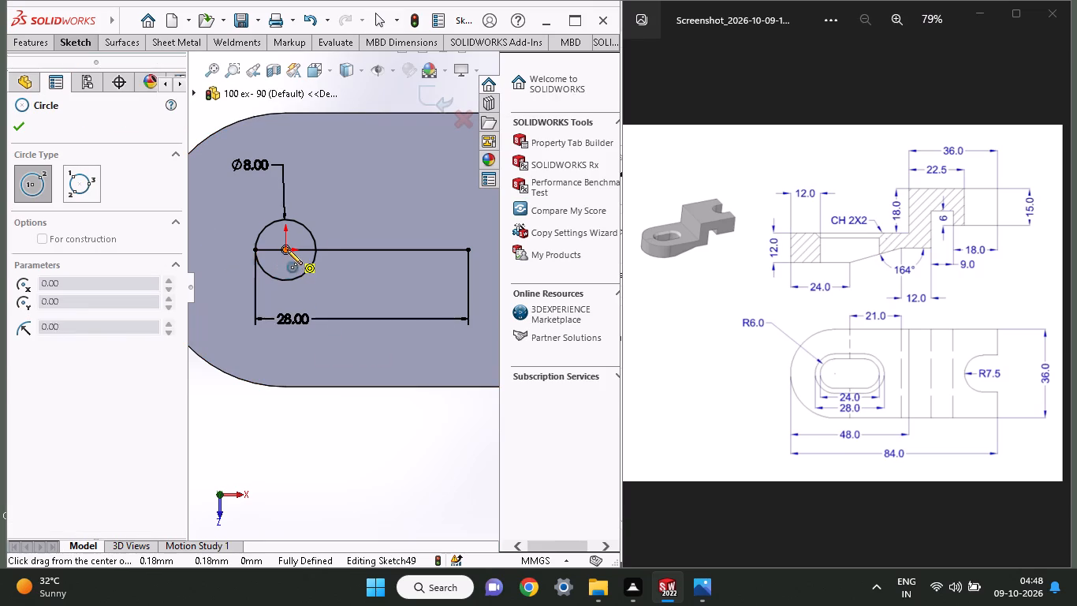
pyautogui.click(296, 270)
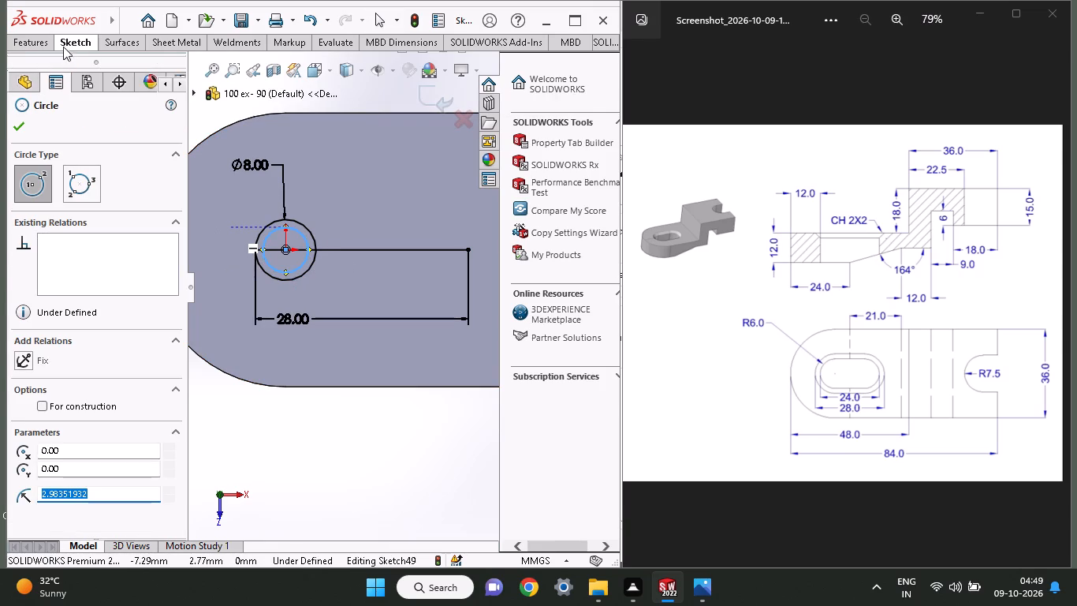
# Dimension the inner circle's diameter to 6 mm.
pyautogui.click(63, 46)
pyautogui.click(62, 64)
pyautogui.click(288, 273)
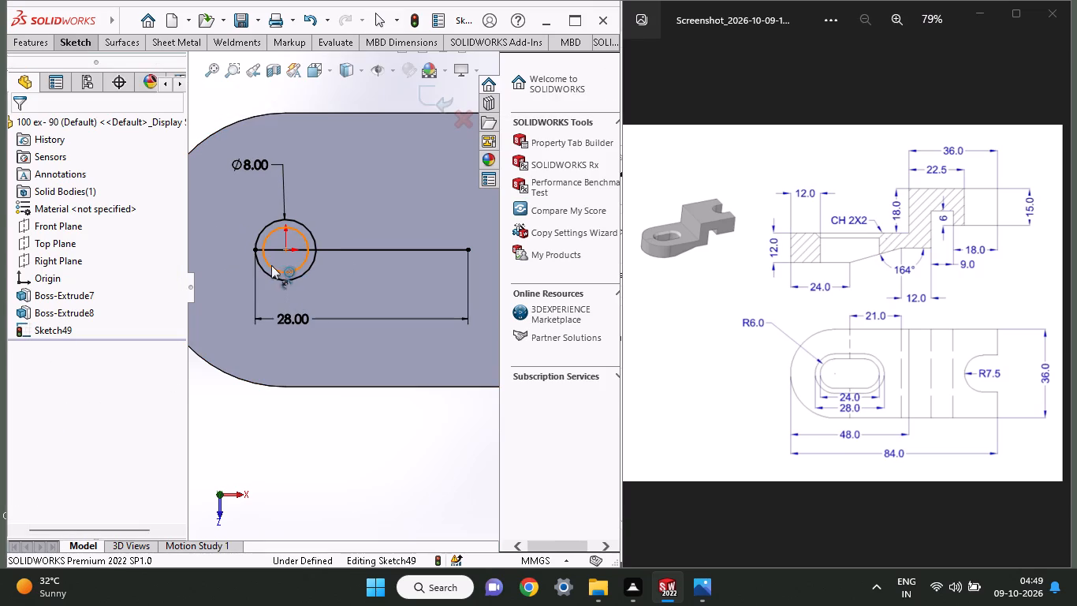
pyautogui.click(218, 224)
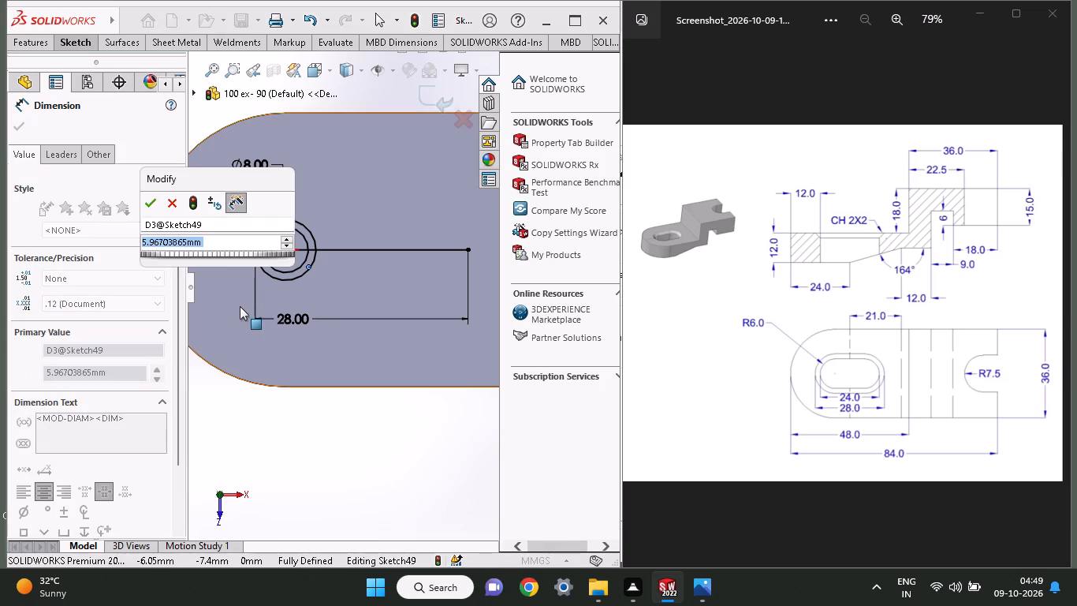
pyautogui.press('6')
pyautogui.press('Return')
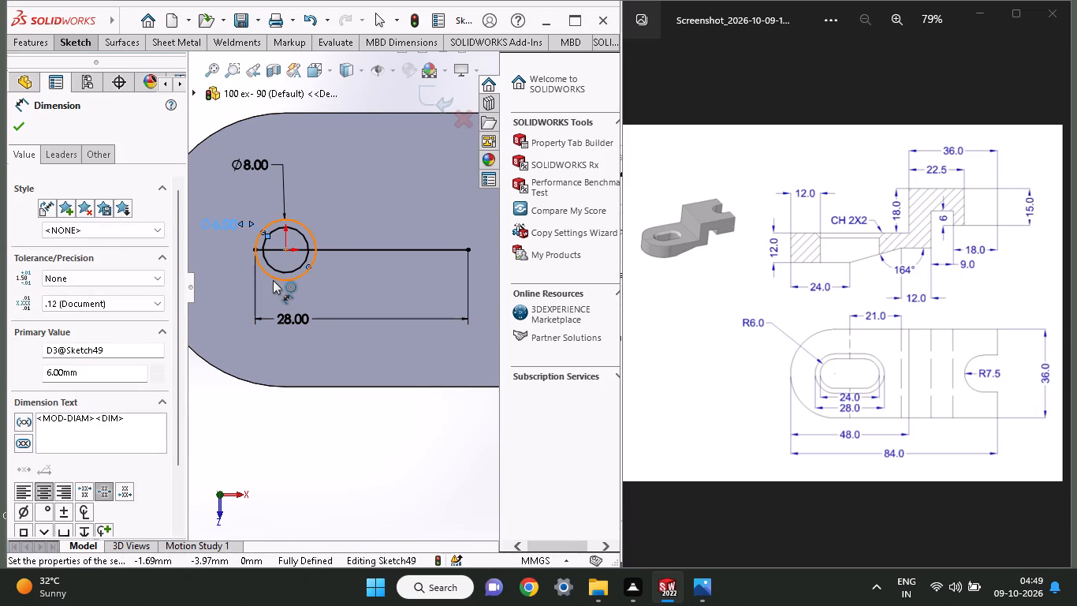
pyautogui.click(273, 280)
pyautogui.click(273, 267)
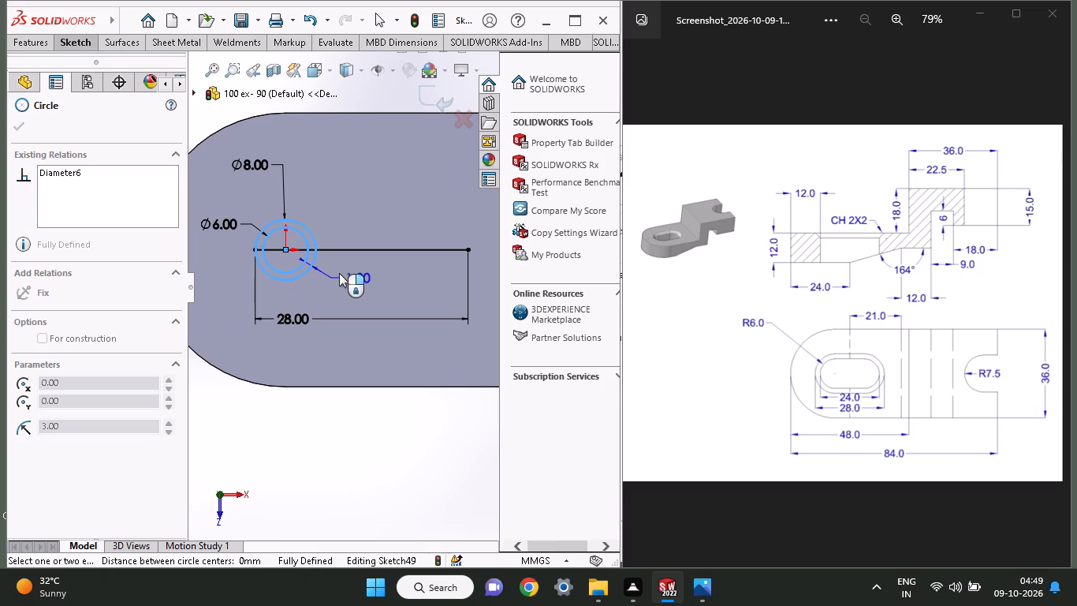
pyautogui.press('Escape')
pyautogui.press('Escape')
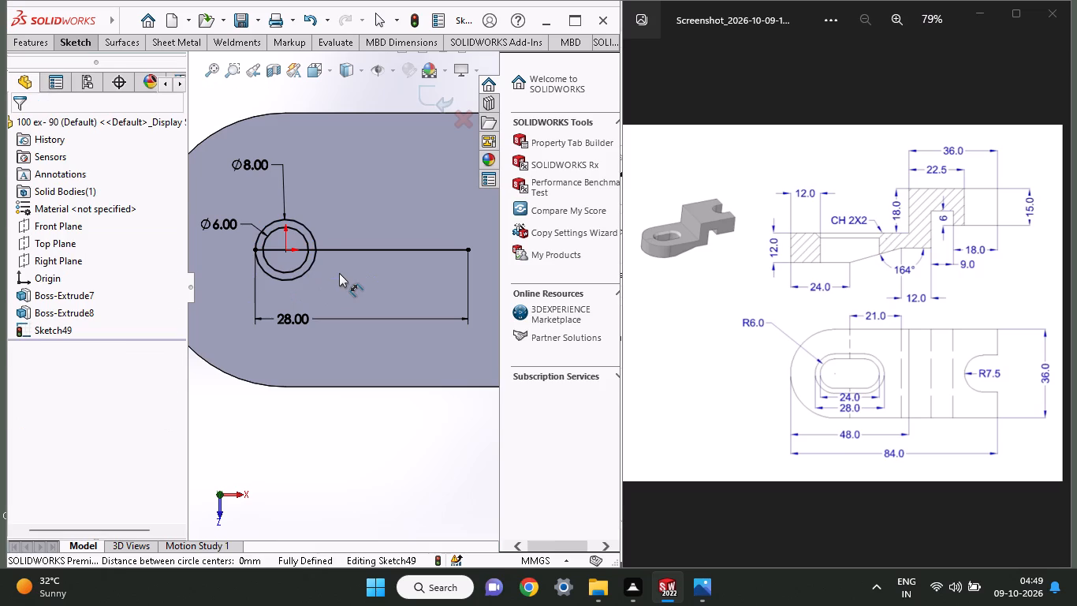
# Undo both circles, the 28 mm horizontal line and their dimensions, back to an empty sketch on the base face.
pyautogui.hotkey('ctrl', 'z')
pyautogui.hotkey('ctrl', 'z')
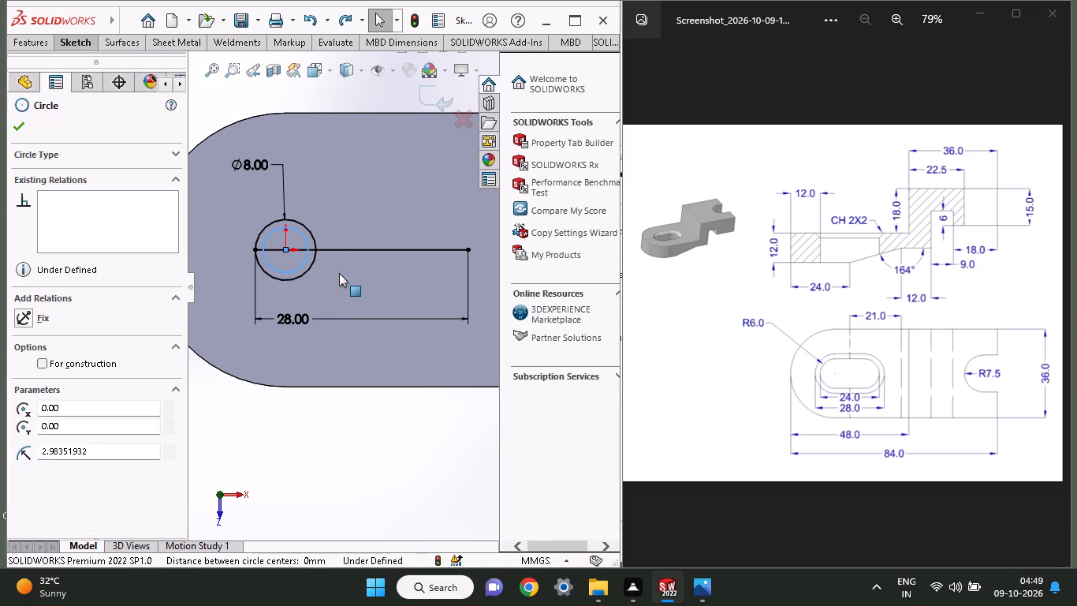
pyautogui.hotkey('ctrl', 'z')
pyautogui.hotkey('ctrl', 'z')
pyautogui.hotkey('ctrl', 'z')
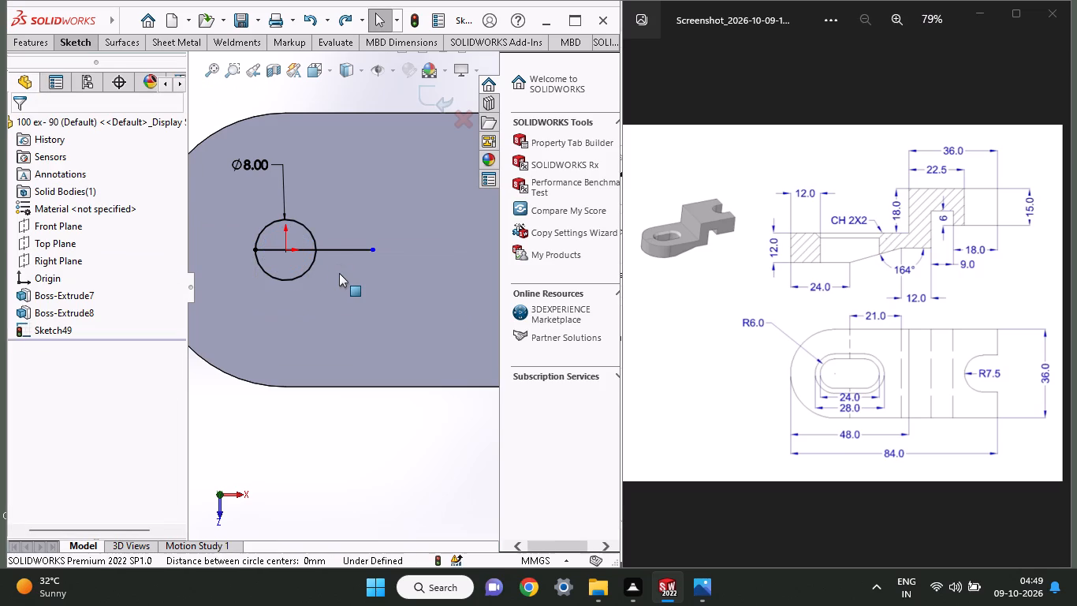
pyautogui.hotkey('ctrl', 'z')
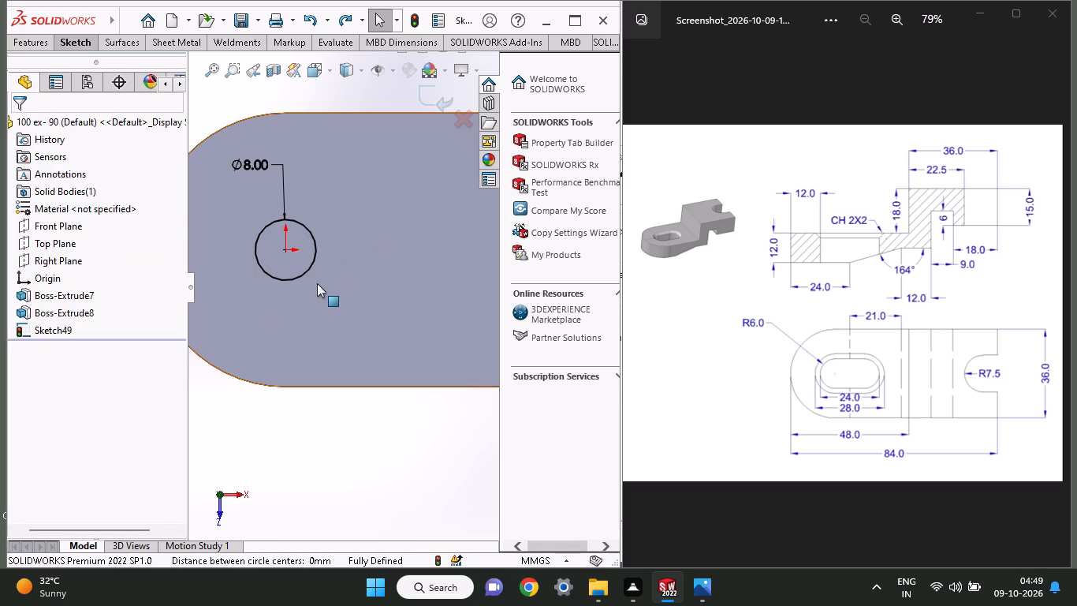
pyautogui.hotkey('ctrl', 'z')
pyautogui.hotkey('ctrl', 'z')
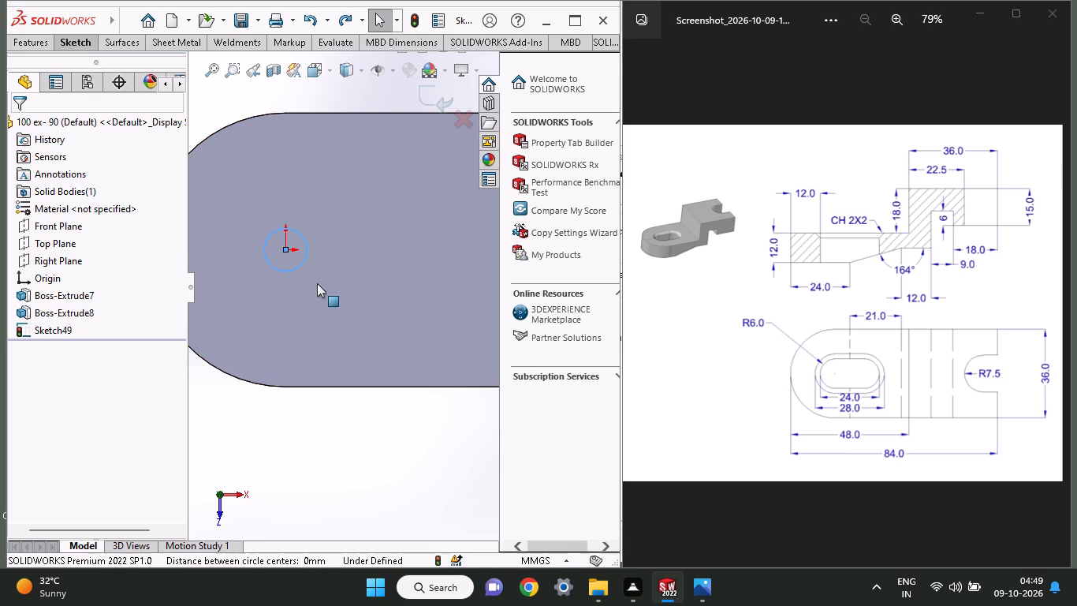
pyautogui.hotkey('ctrl', 'z')
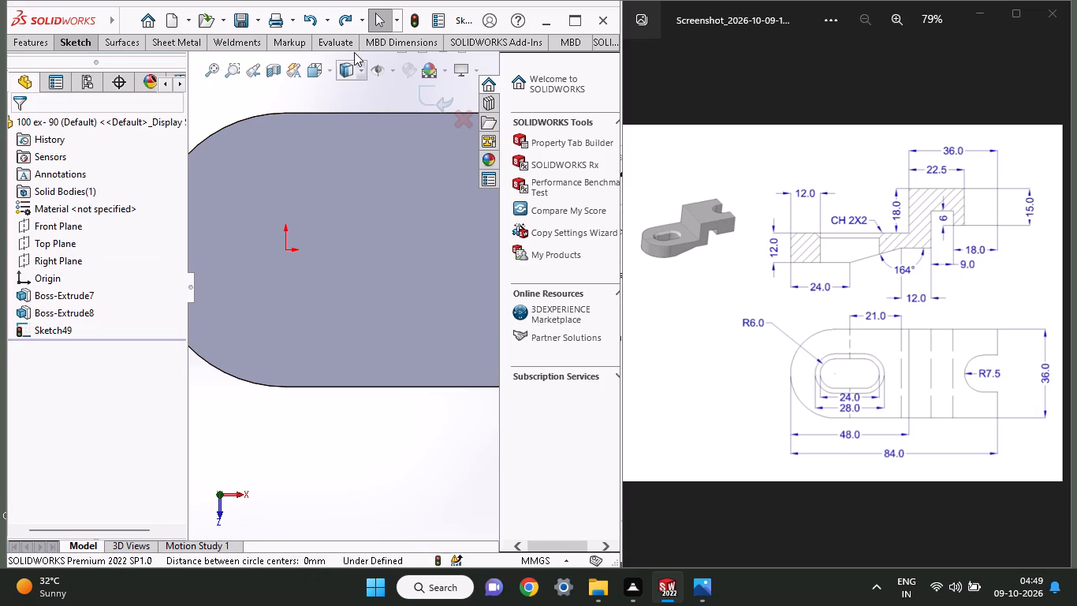
# Sketch a horizontal line from the origin in positive X, continued back past the origin as an overlapping line about 16.6 mm long.
pyautogui.click(94, 39)
pyautogui.click(104, 63)
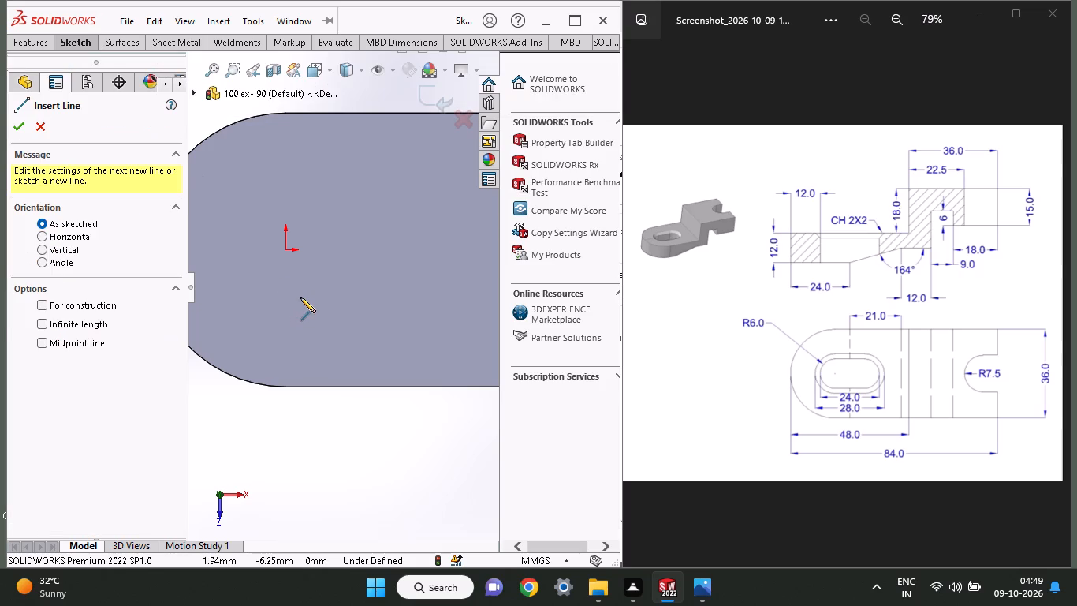
pyautogui.click(283, 251)
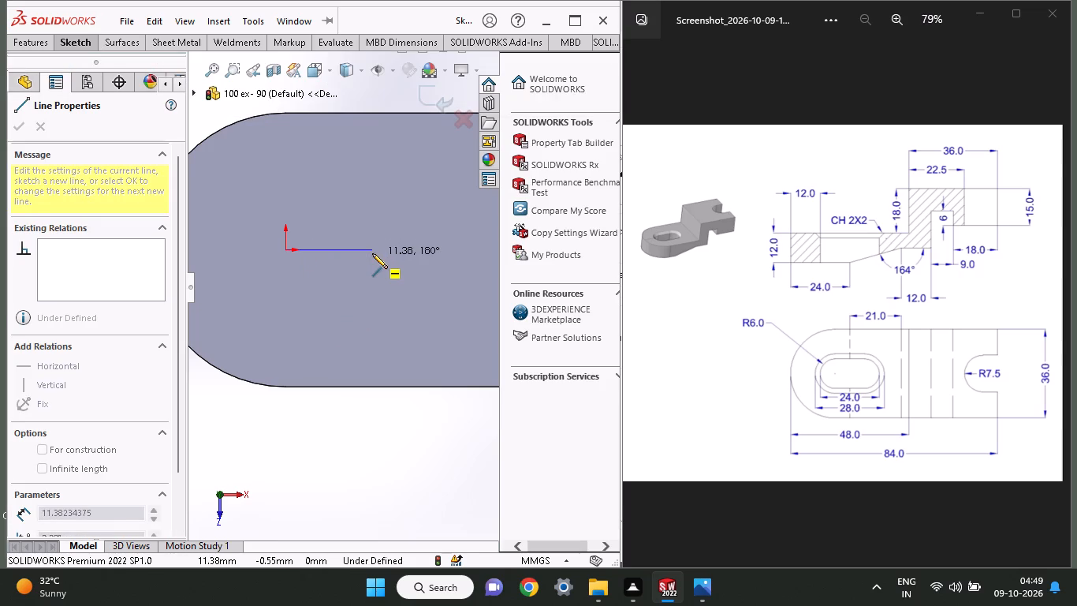
pyautogui.click(364, 254)
pyautogui.click(238, 248)
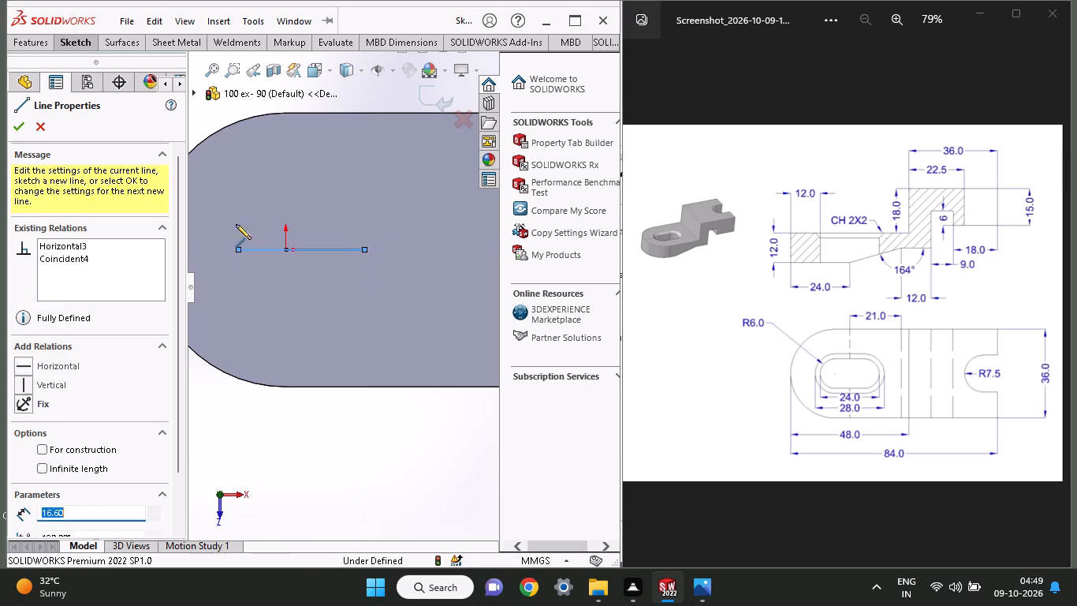
pyautogui.rightClick(230, 184)
pyautogui.click(248, 196)
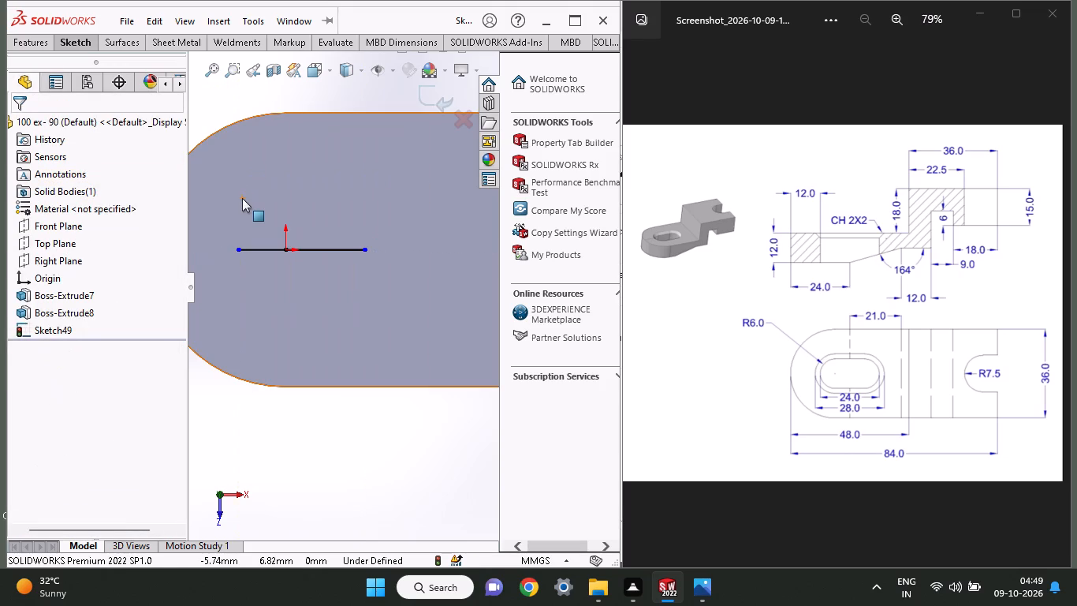
# Dimension the distance from the line's negative X endpoint to the origin to 6 mm.
pyautogui.click(75, 43)
pyautogui.click(71, 62)
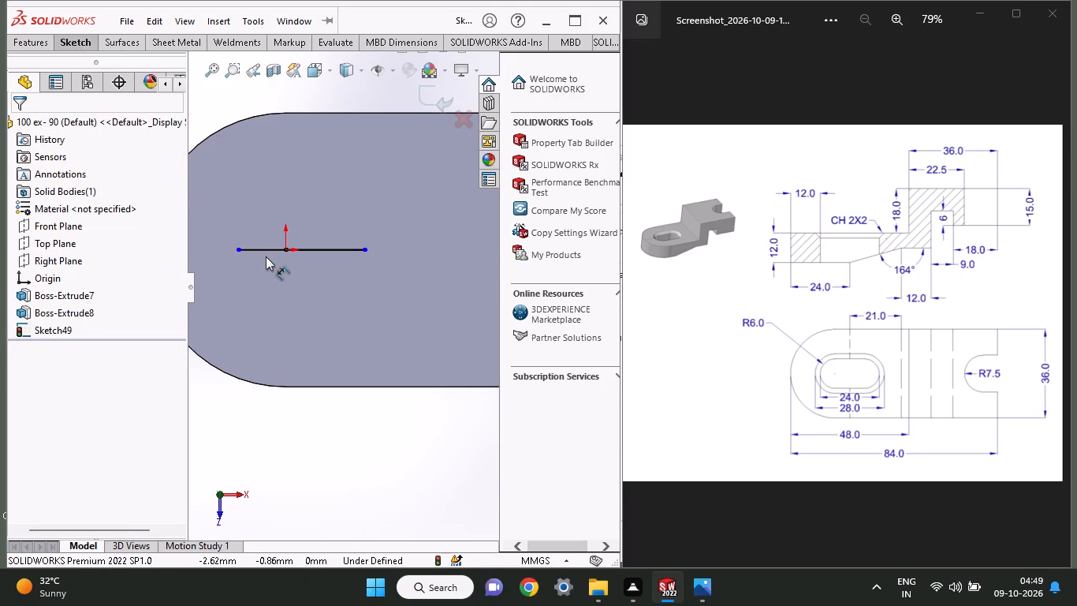
pyautogui.click(238, 248)
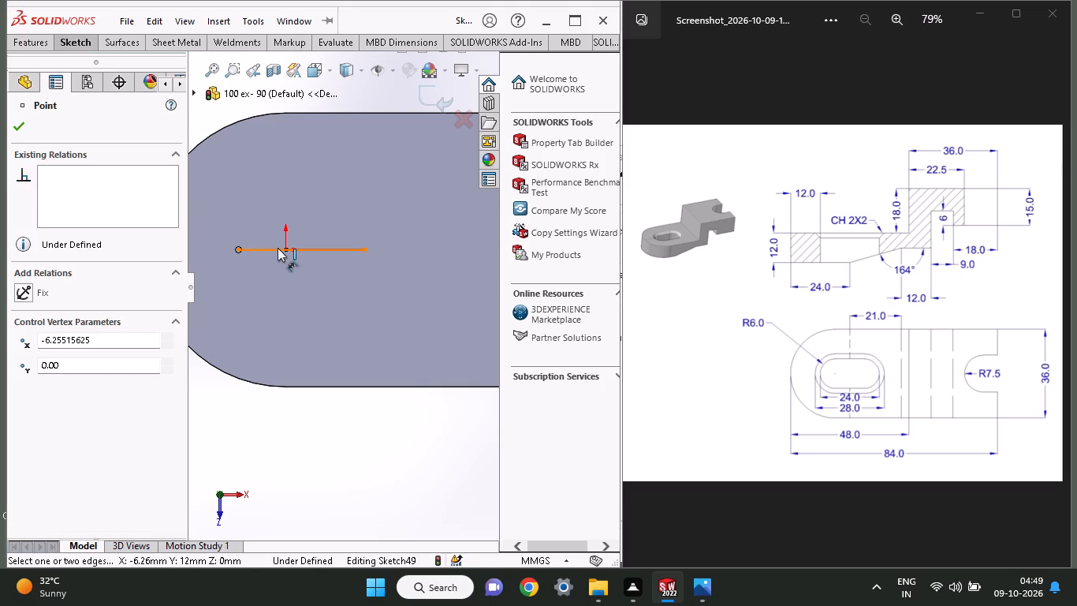
pyautogui.click(289, 247)
pyautogui.click(268, 281)
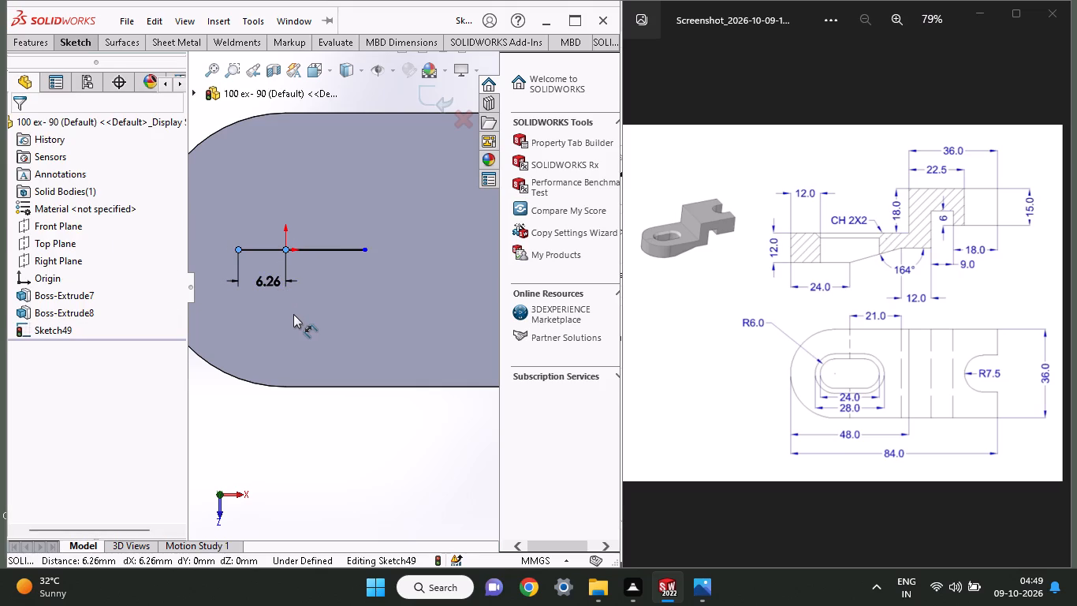
pyautogui.press('6')
pyautogui.press('Return')
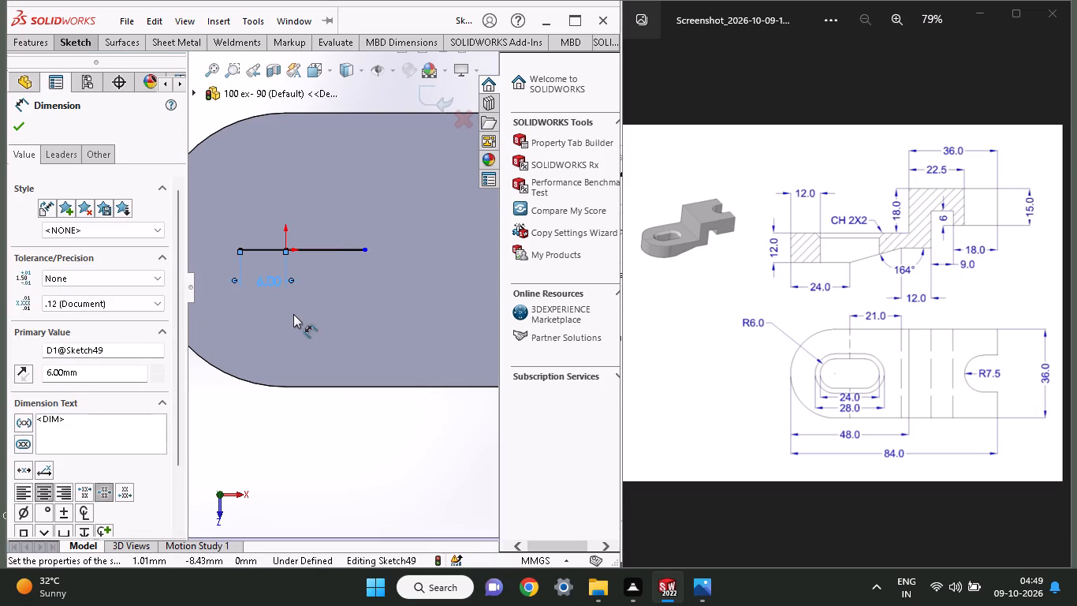
# Dimension the overall distance between the horizontal line's two endpoints to 24 mm.
pyautogui.click(239, 249)
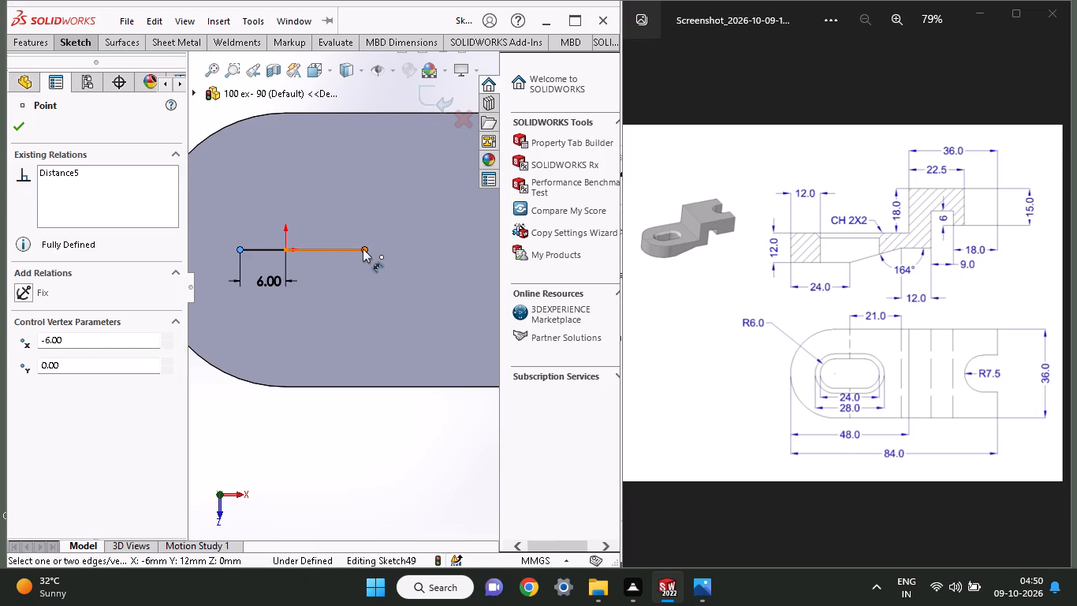
pyautogui.click(363, 249)
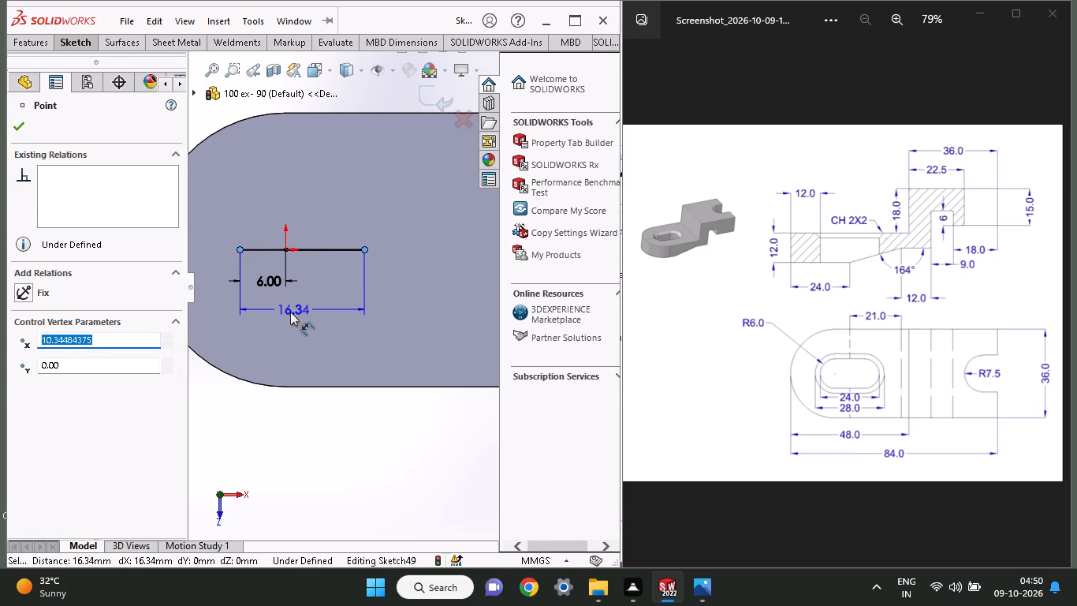
pyautogui.click(287, 318)
pyautogui.write('24')
pyautogui.press('Return')
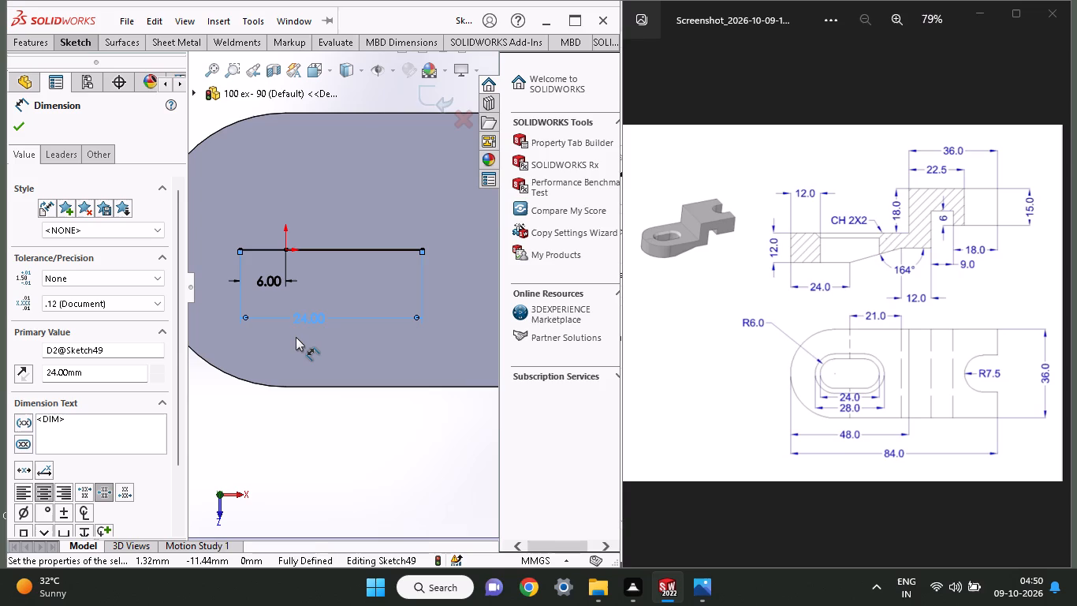
# Sketch a circle of 6 mm radius centred on the origin and passing through the line's negative X endpoint.
pyautogui.click(73, 42)
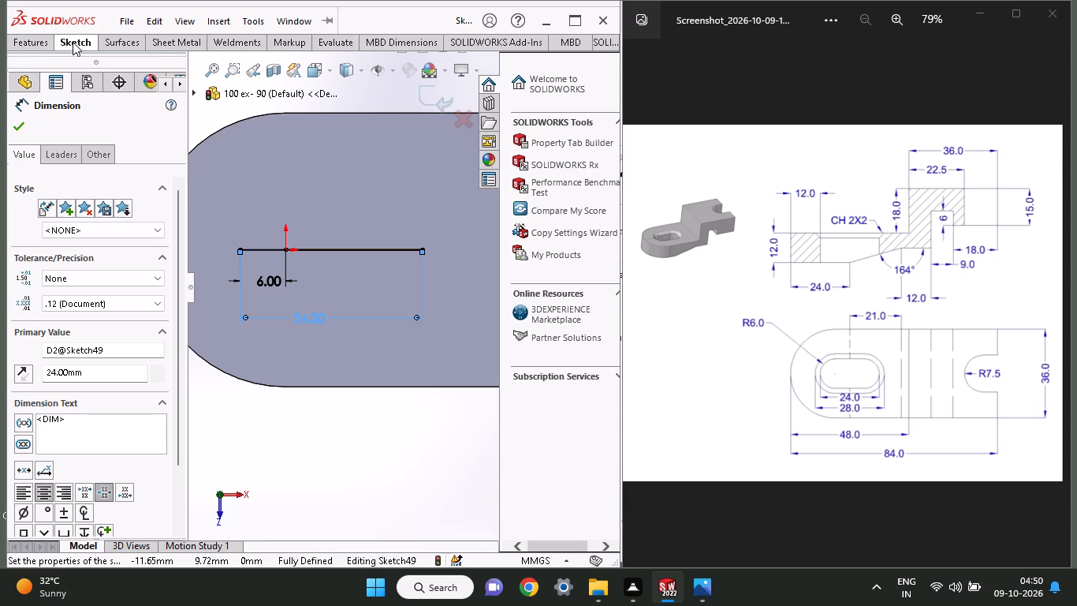
pyautogui.click(113, 103)
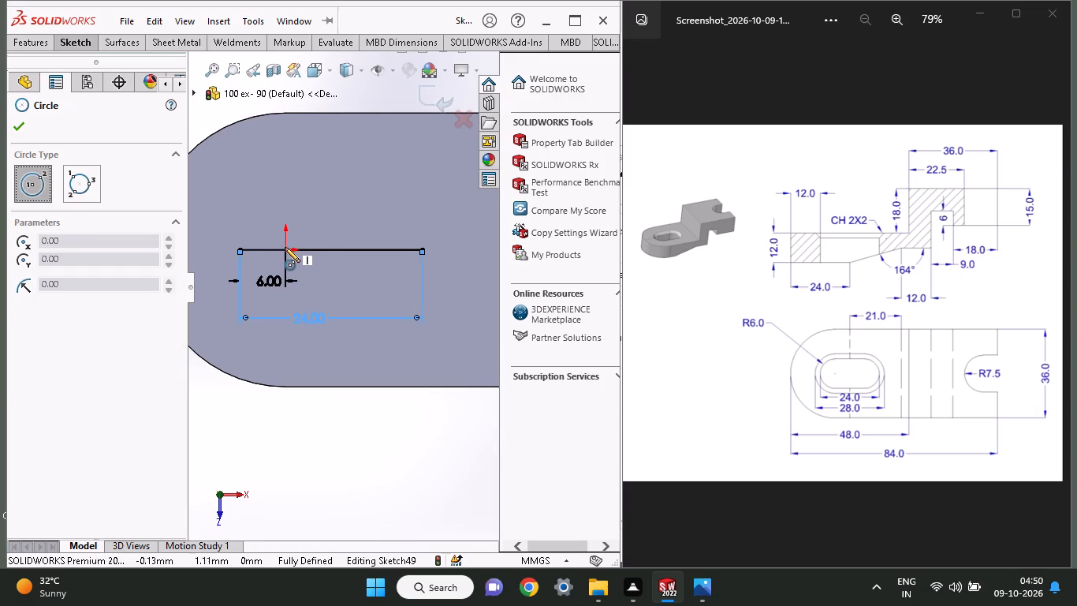
pyautogui.click(285, 248)
pyautogui.click(242, 252)
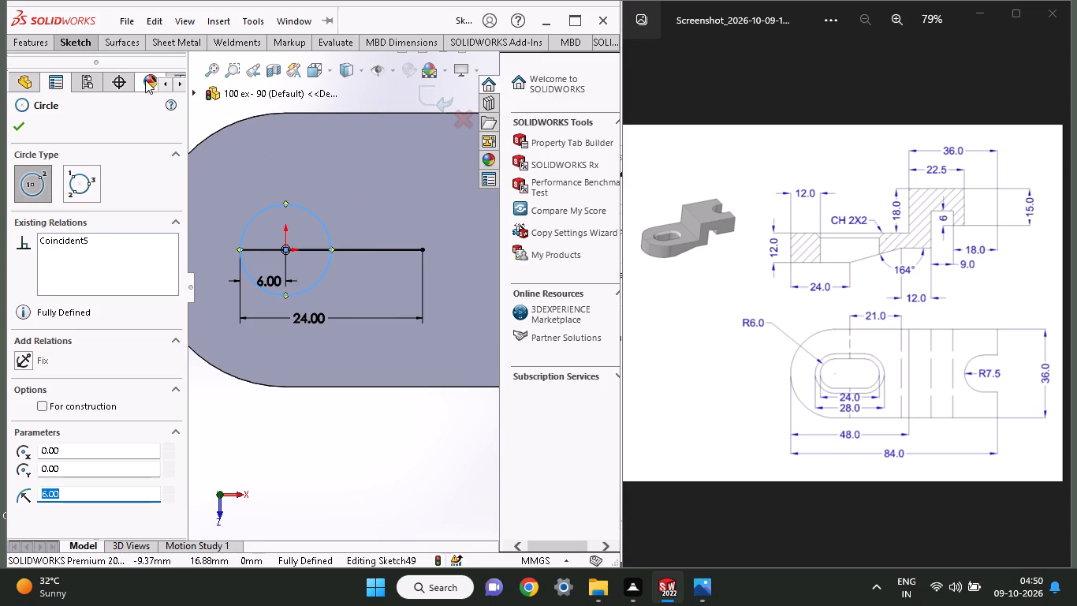
# Sketch a line about 5.89 mm long from the 24 mm line's positive X endpoint back along it toward the origin.
pyautogui.click(65, 38)
pyautogui.click(106, 67)
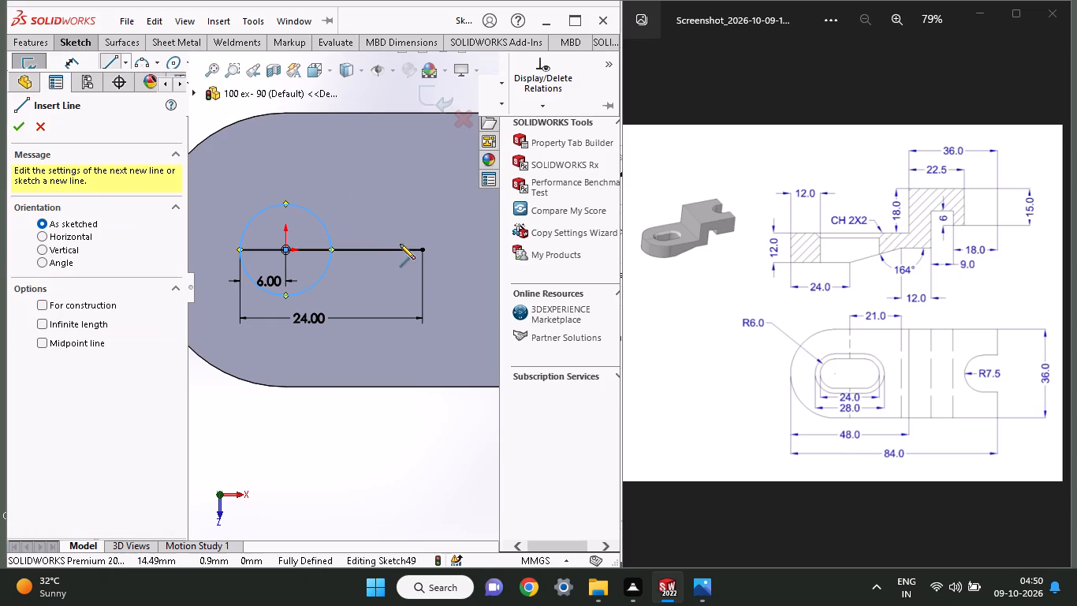
pyautogui.click(425, 251)
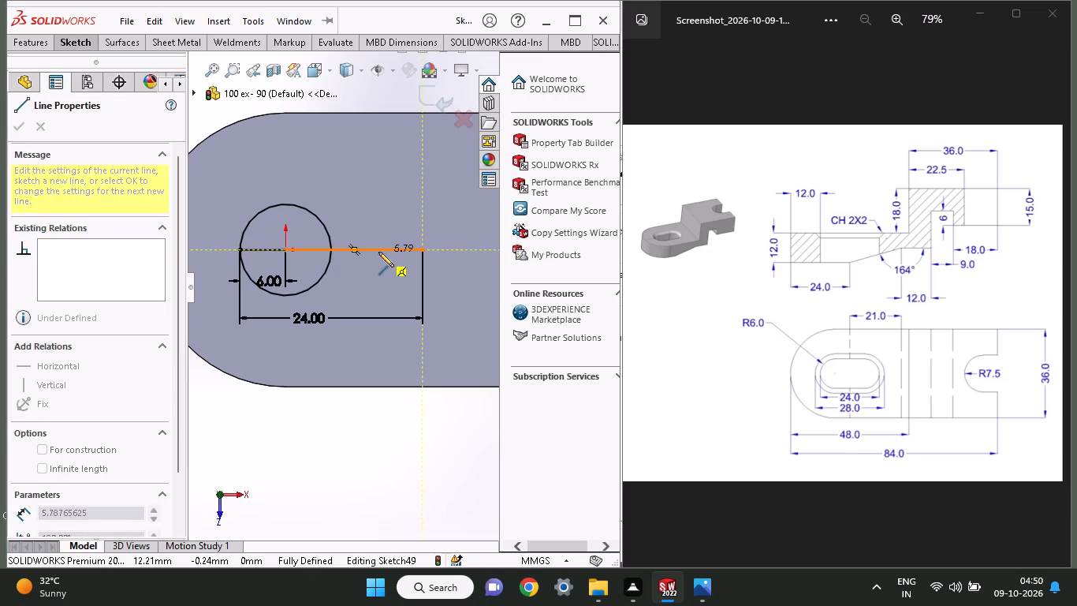
pyautogui.click(378, 248)
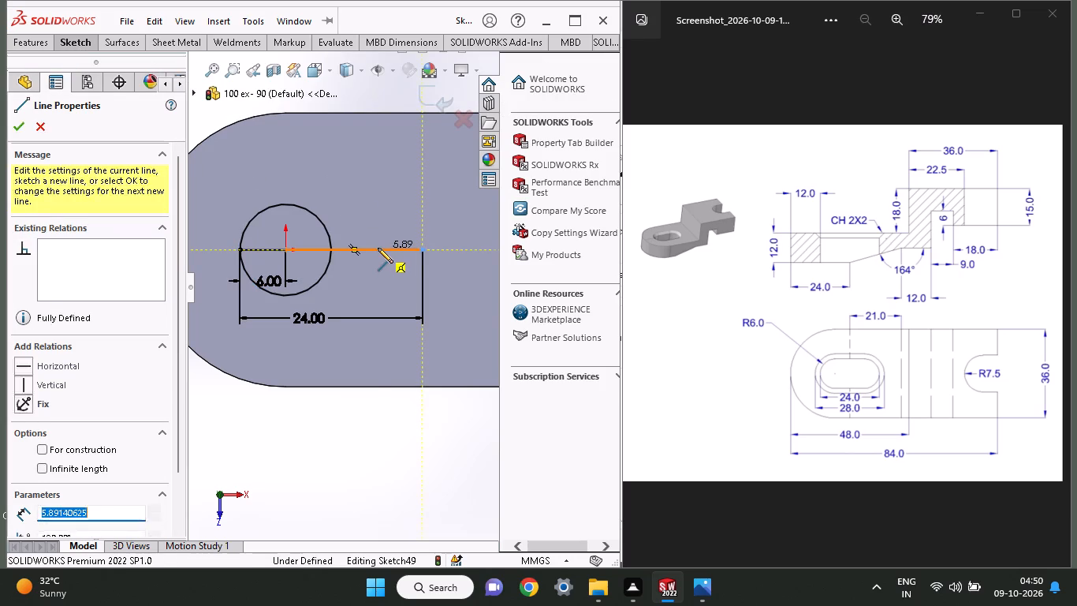
pyautogui.rightClick(354, 185)
pyautogui.click(362, 193)
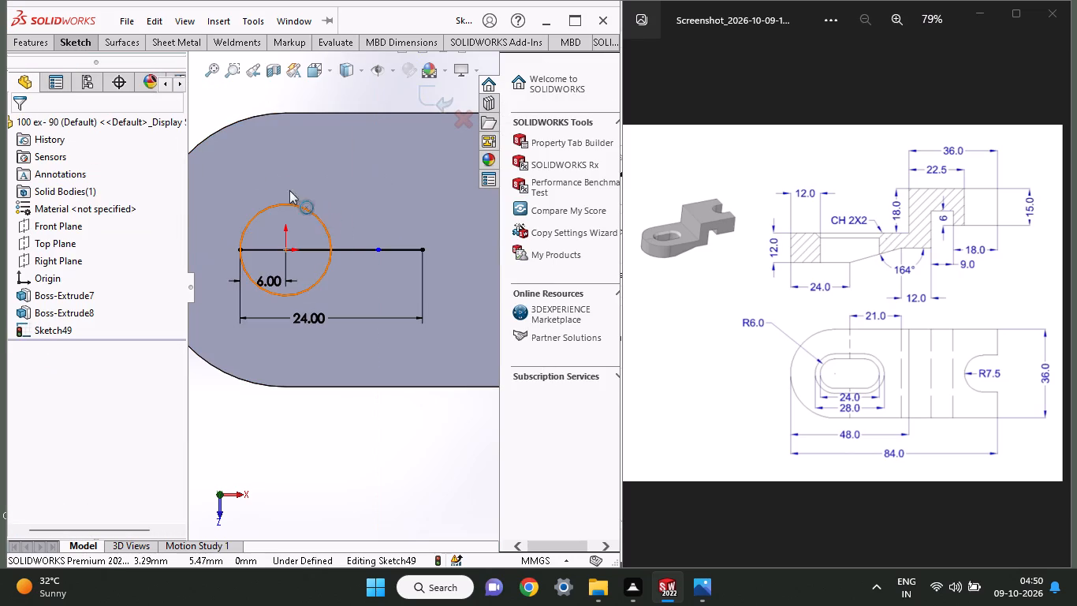
# Dimension the short line at the 24 mm line's positive X end to 6 mm.
pyautogui.click(89, 40)
pyautogui.click(81, 69)
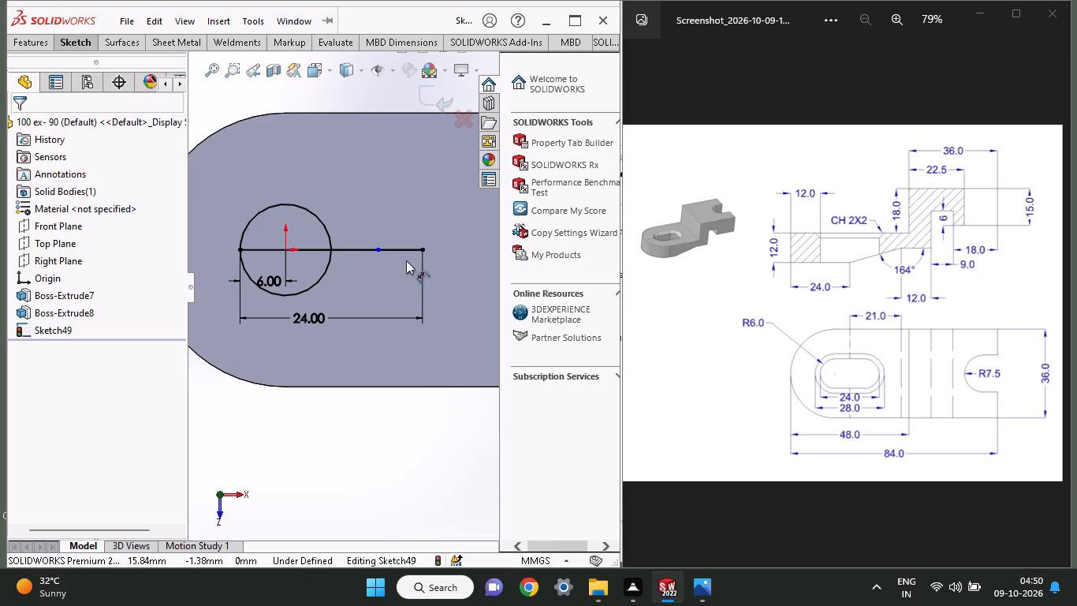
pyautogui.click(380, 249)
pyautogui.click(426, 249)
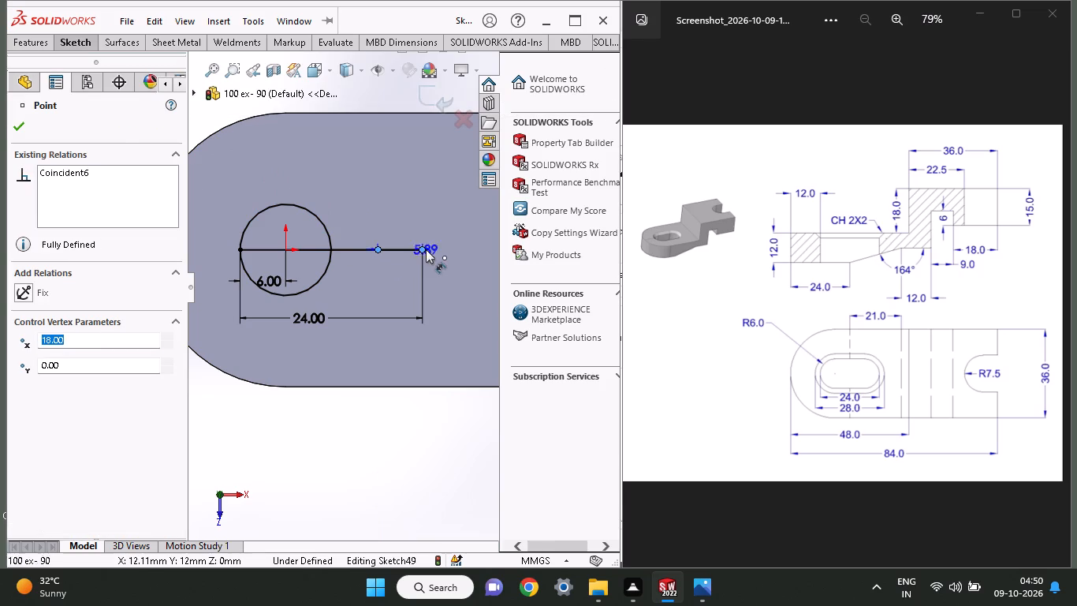
pyautogui.click(399, 189)
pyautogui.press('6')
pyautogui.press('Return')
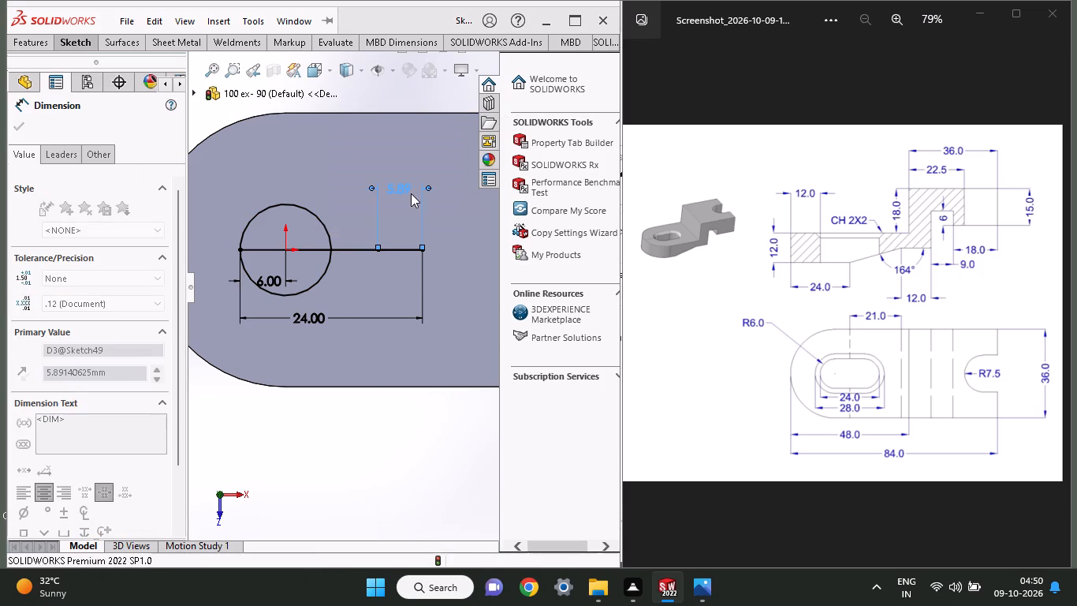
# Sketch a circle of 6 mm radius centred on the short line's inner endpoint and passing through the 24 mm line's positive X endpoint.
pyautogui.click(72, 41)
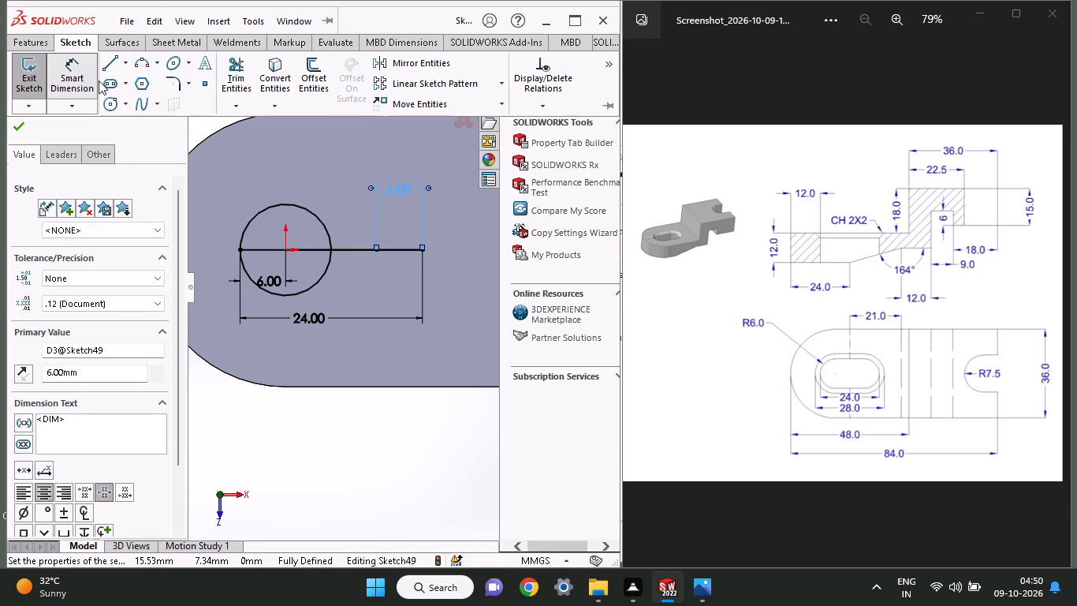
pyautogui.click(111, 101)
pyautogui.click(376, 251)
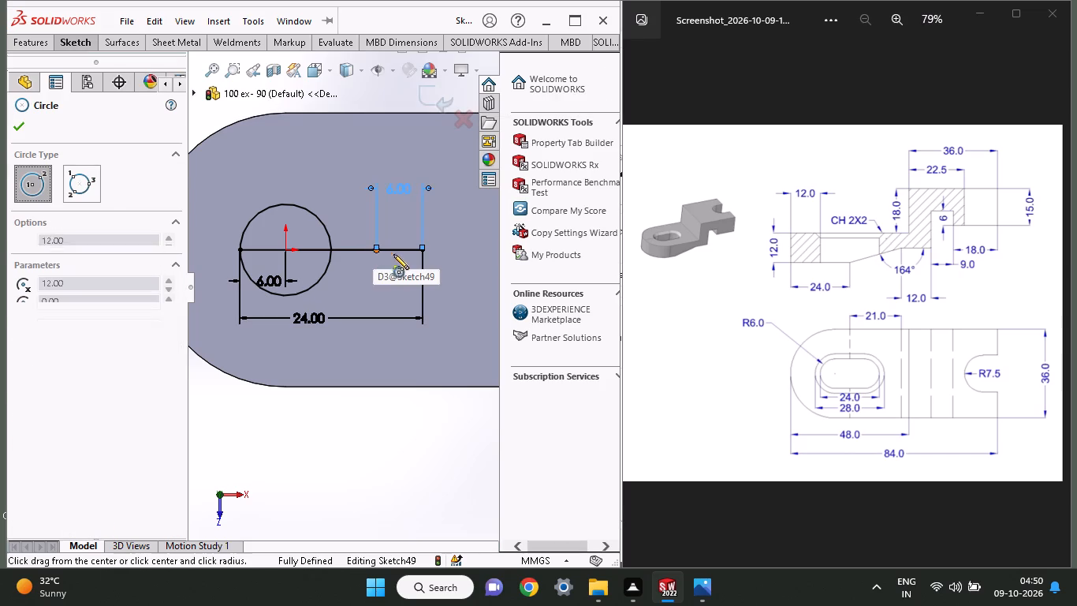
pyautogui.click(423, 250)
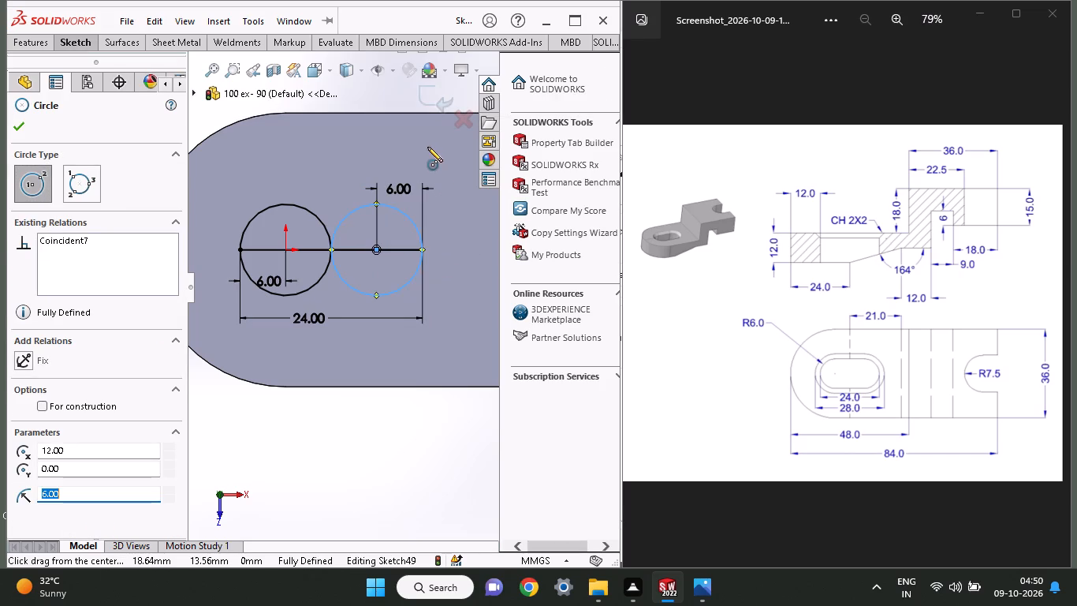
pyautogui.click(8, 126)
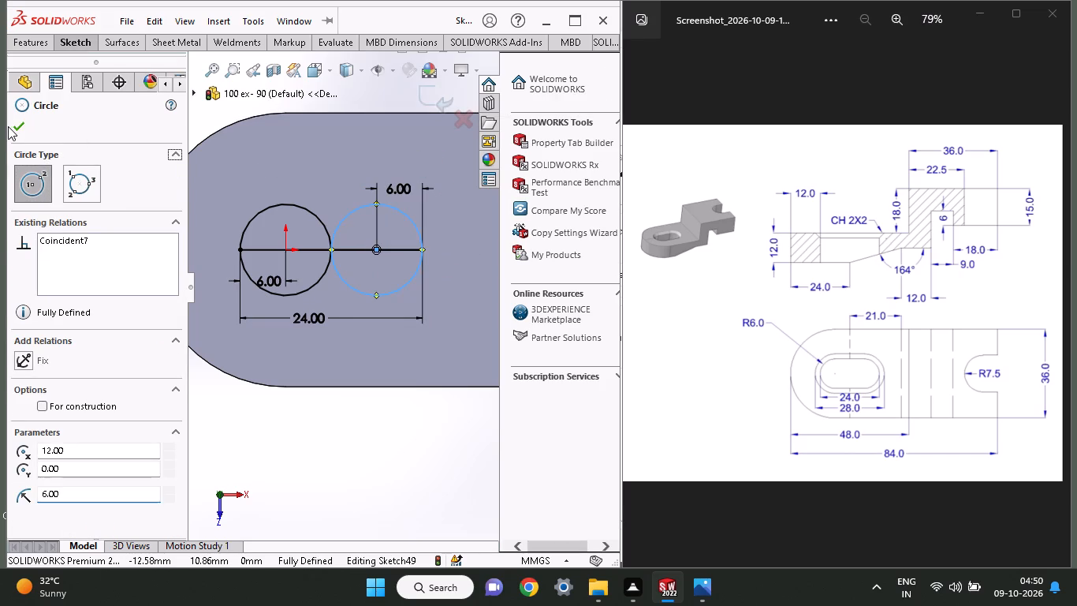
pyautogui.click(15, 123)
# Sketch a 12 mm horizontal line joining the two circles' quadrant points on the negative Z side.
pyautogui.click(92, 44)
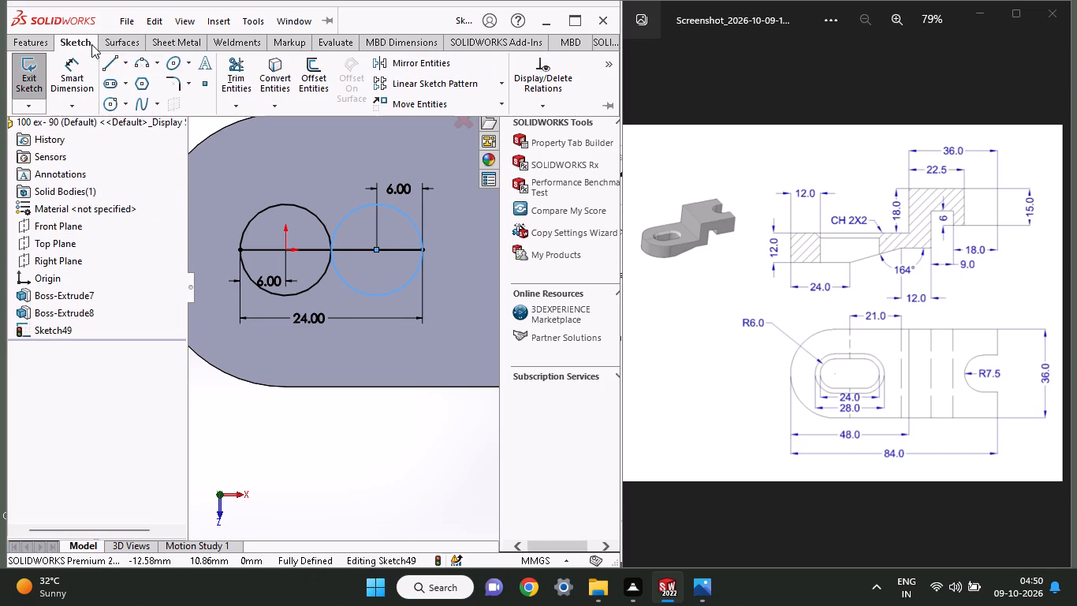
pyautogui.click(111, 60)
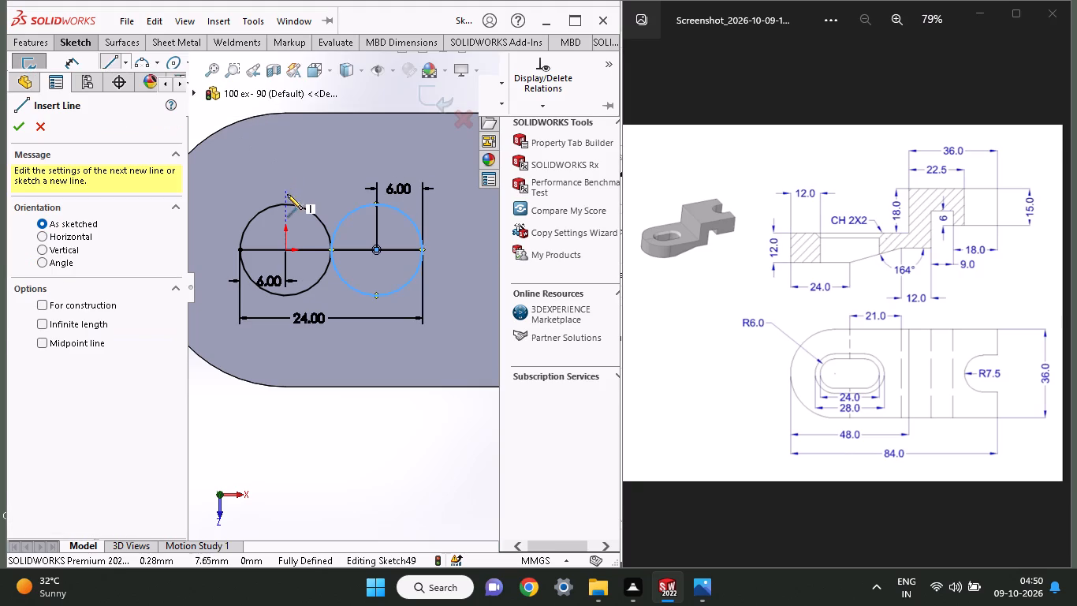
pyautogui.click(283, 207)
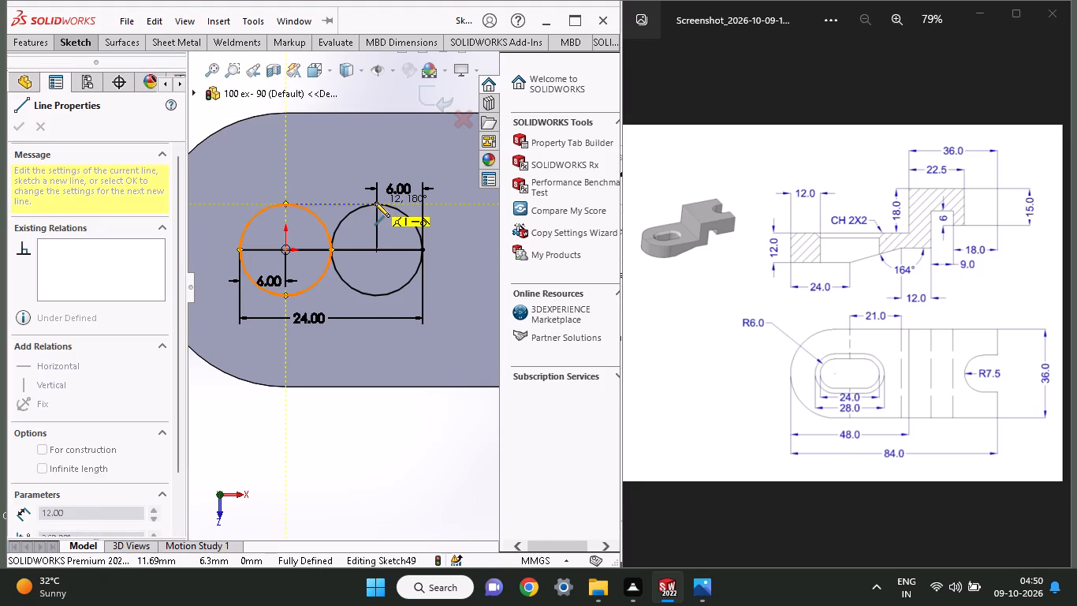
pyautogui.click(375, 202)
pyautogui.rightClick(240, 133)
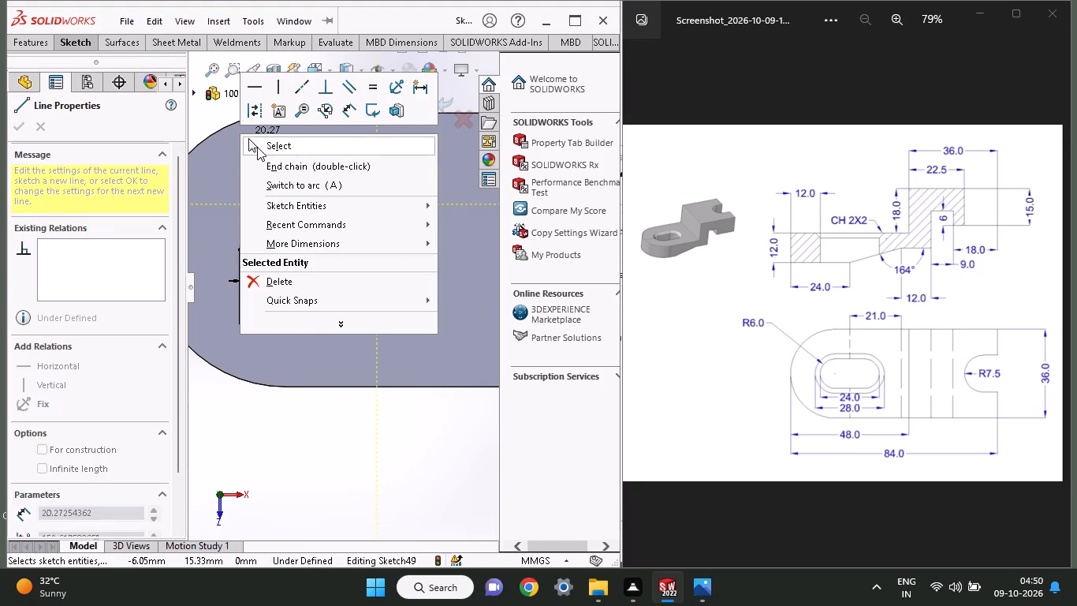
pyautogui.click(257, 147)
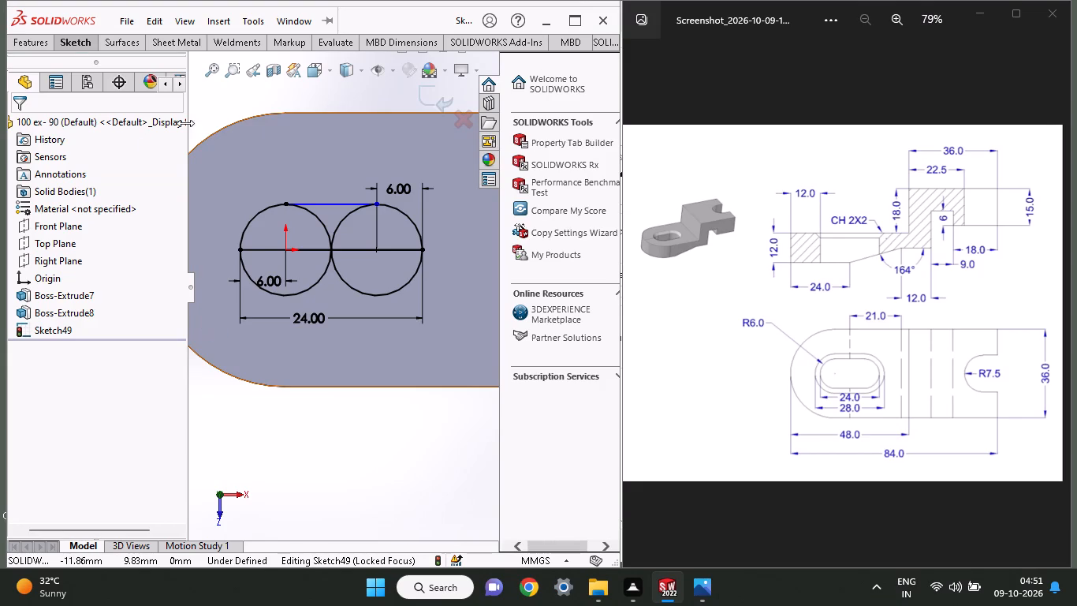
# Sketch a matching horizontal line joining the two circles' quadrant points on the positive Z side.
pyautogui.click(66, 39)
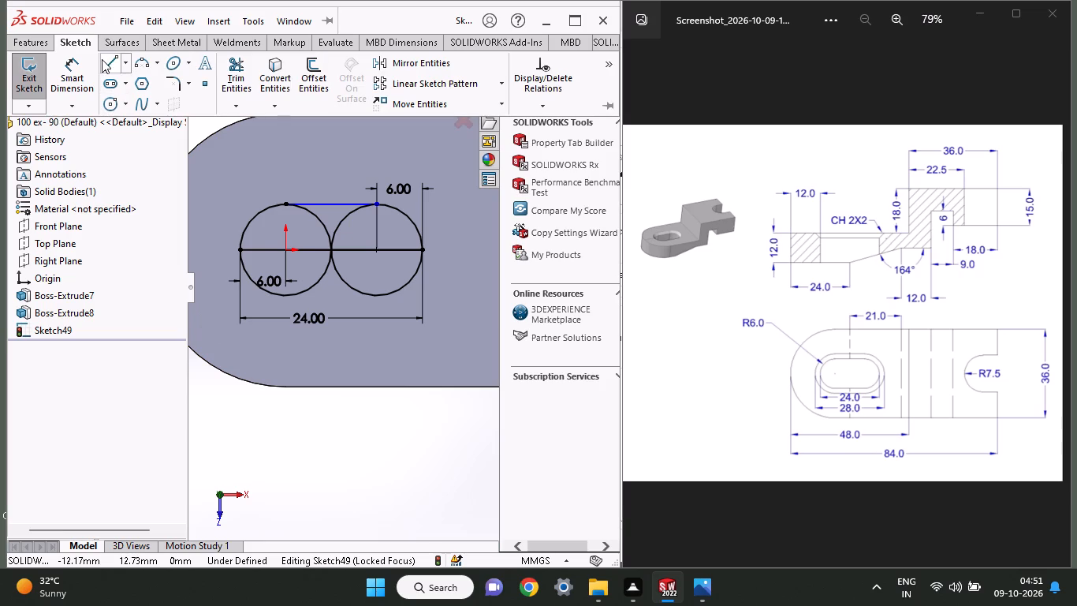
pyautogui.click(102, 59)
pyautogui.click(287, 296)
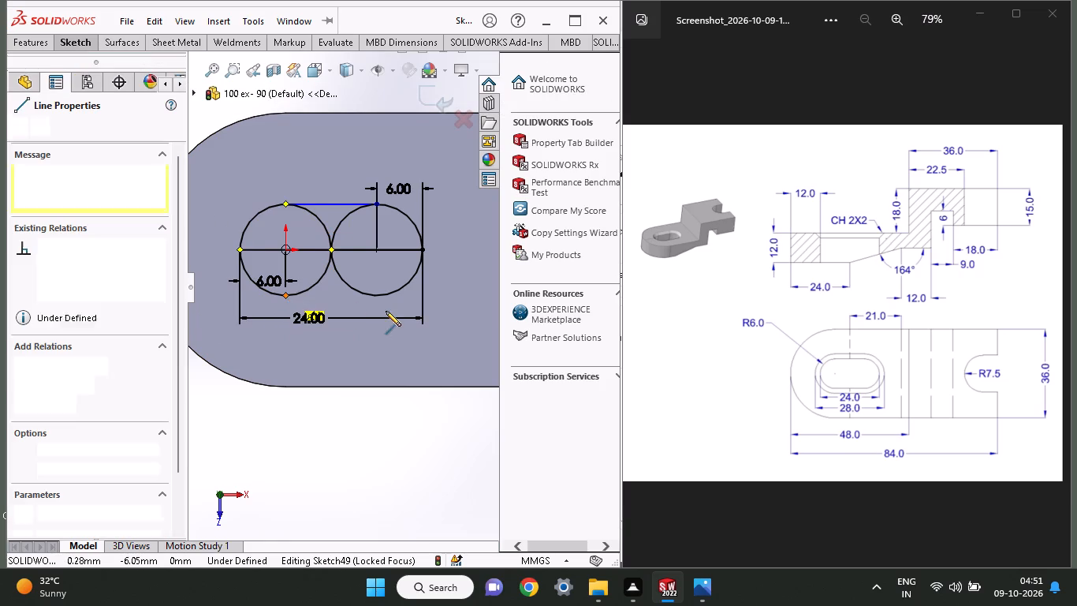
pyautogui.click(380, 294)
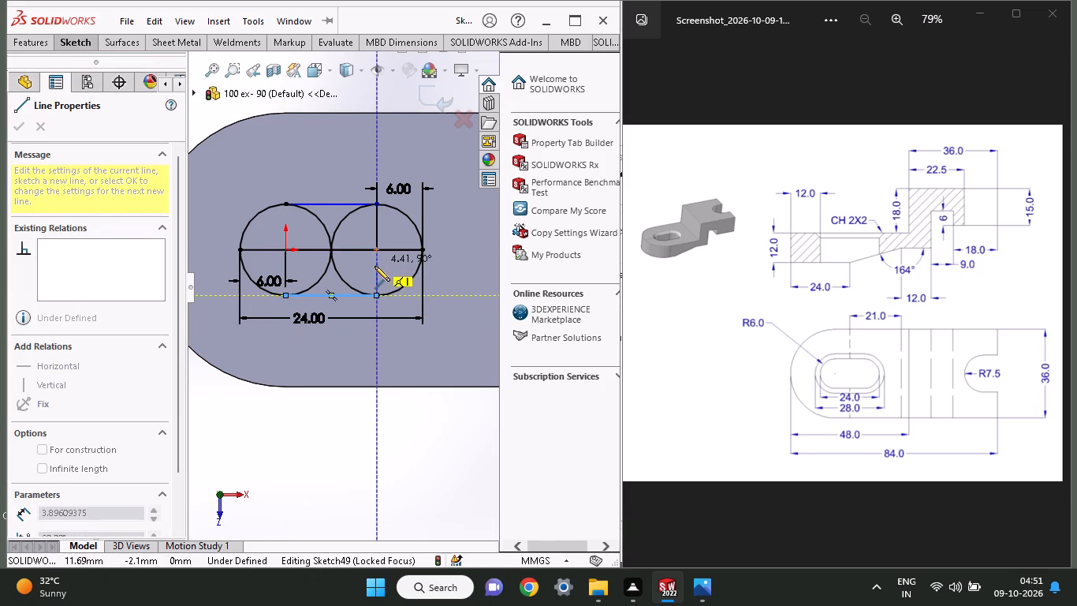
pyautogui.rightClick(375, 266)
pyautogui.click(382, 272)
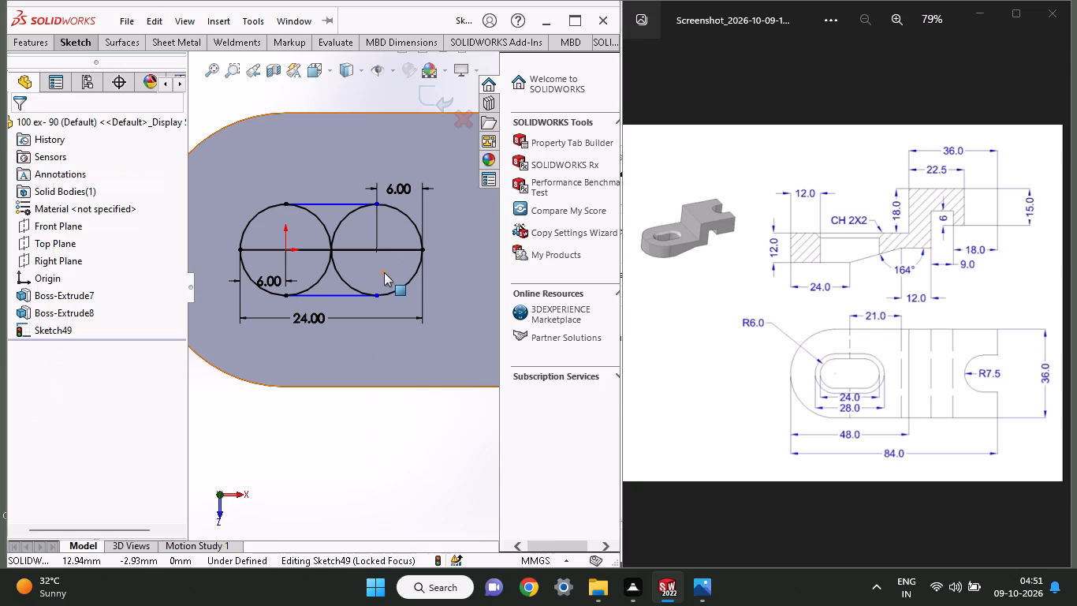
# Trim away the inner circle halves and the centre lines, leaving only the closed slot outline.
pyautogui.click(74, 44)
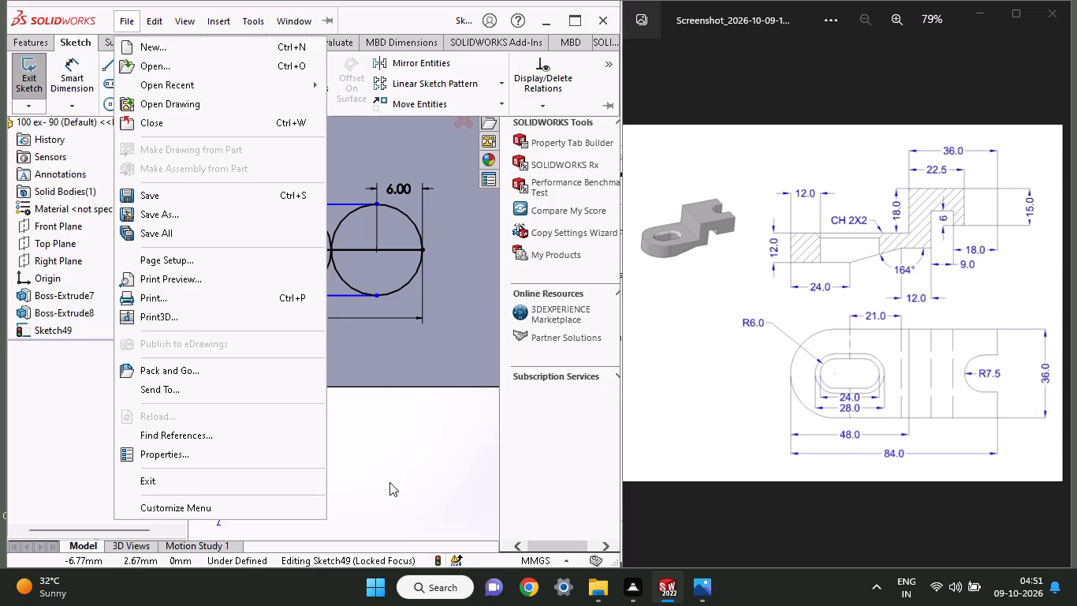
pyautogui.click(389, 482)
pyautogui.click(93, 45)
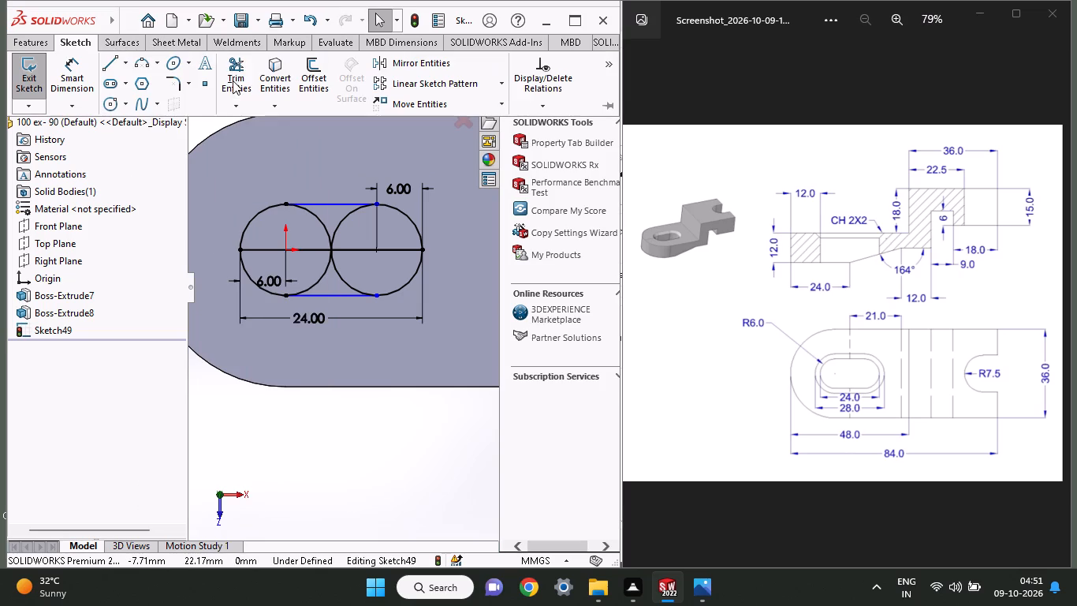
pyautogui.click(233, 81)
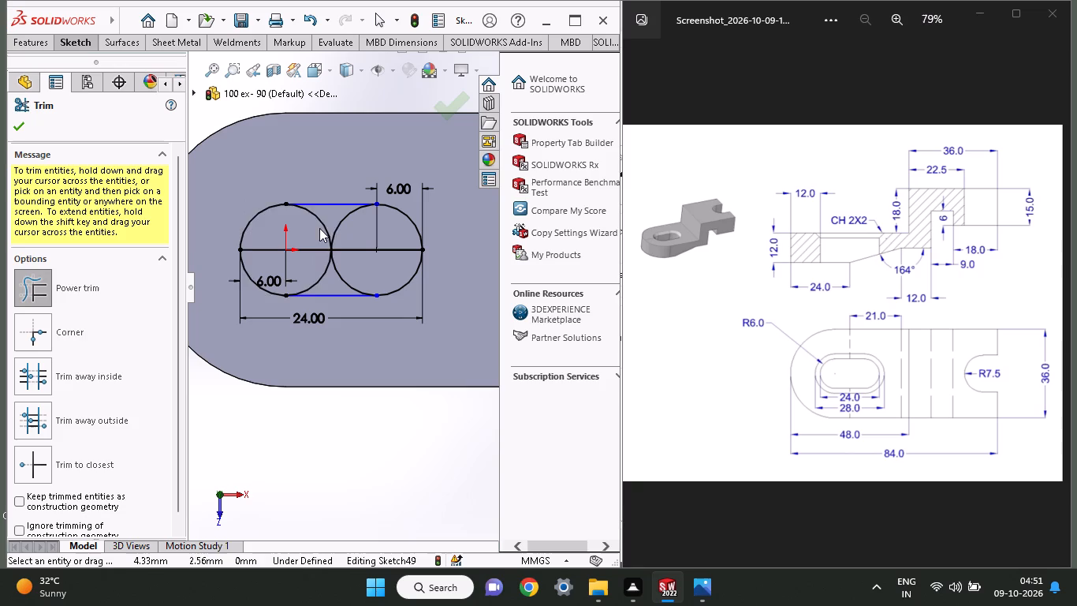
pyautogui.moveTo(329, 213); pyautogui.dragTo(328, 273)
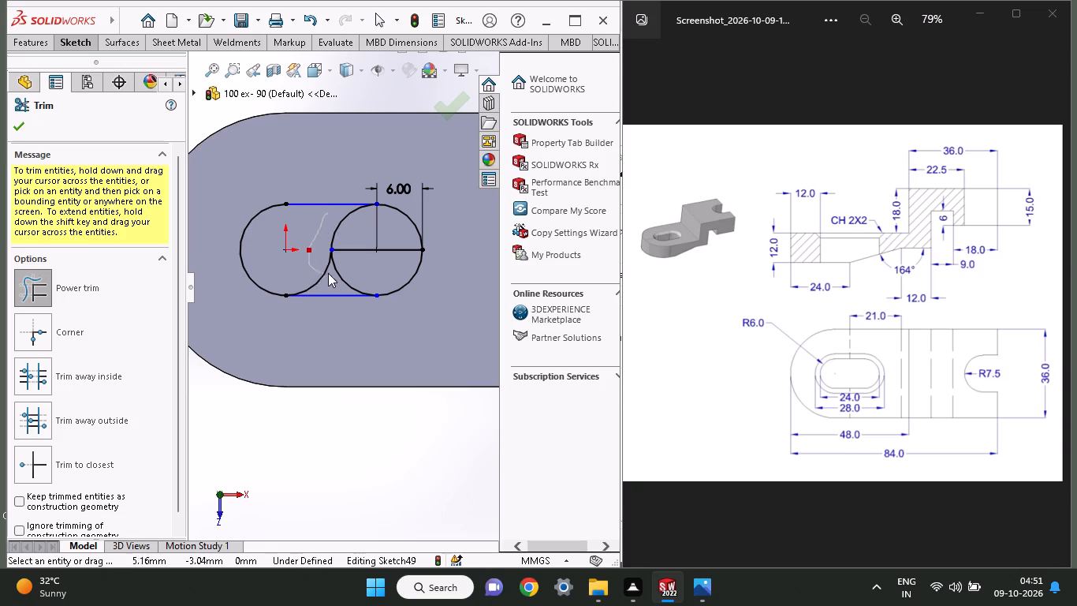
pyautogui.moveTo(328, 273); pyautogui.dragTo(399, 244)
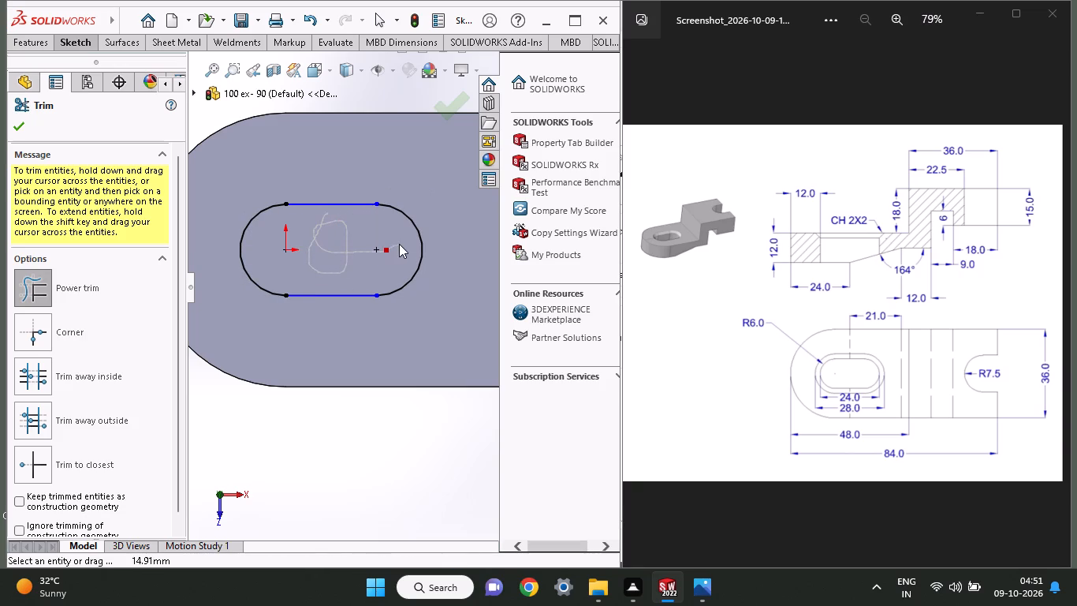
pyautogui.moveTo(399, 244); pyautogui.dragTo(315, 262)
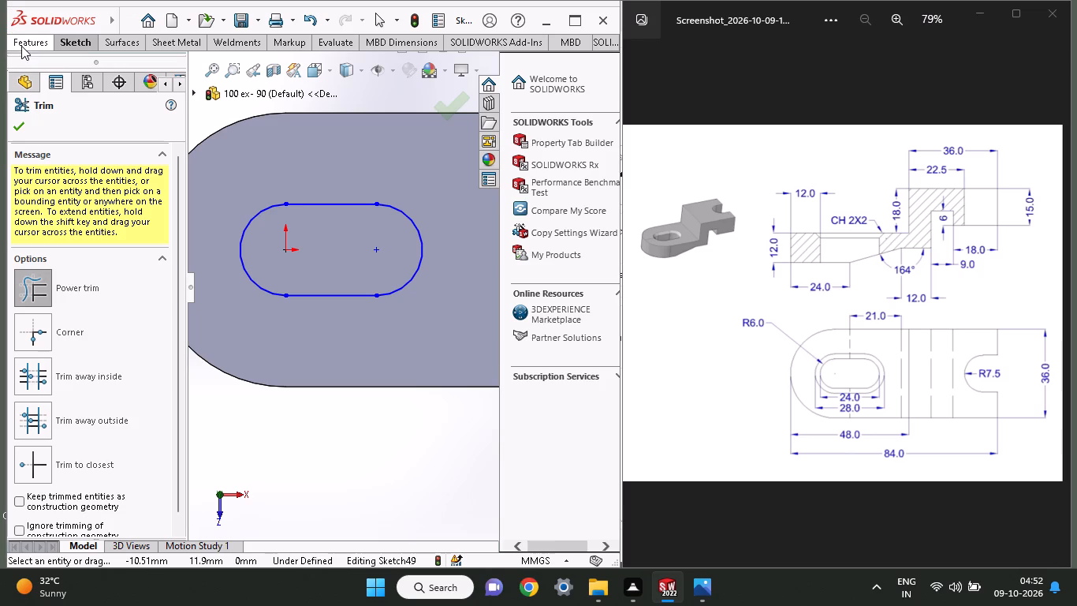
# Start an extruded cut from the slot sketch with a blind depth of 2 mm.
pyautogui.click(24, 46)
pyautogui.click(225, 80)
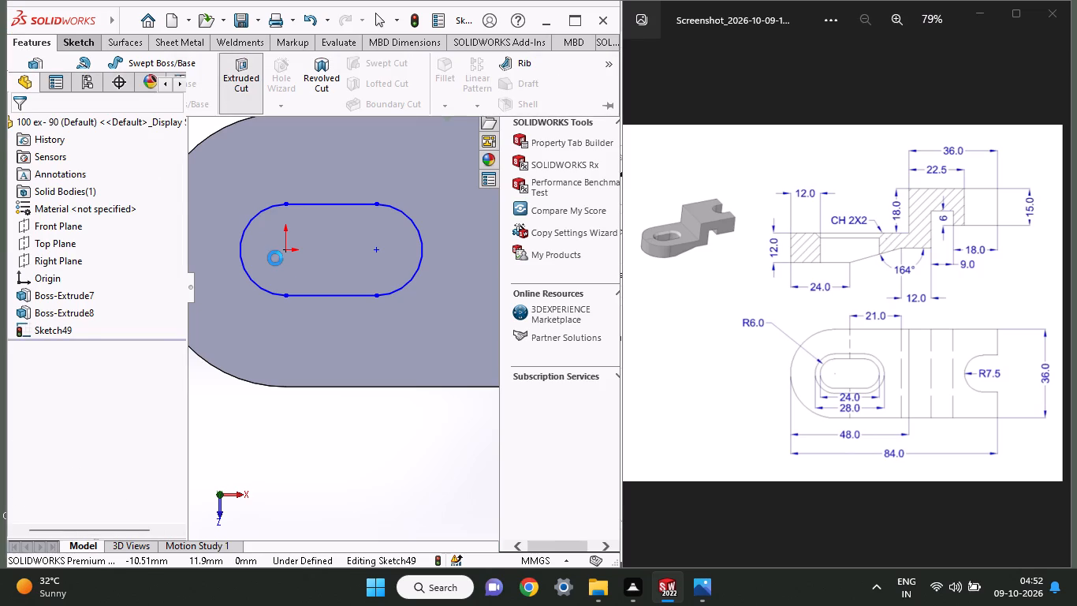
pyautogui.moveTo(288, 318); pyautogui.dragTo(288, 251, button='middle')
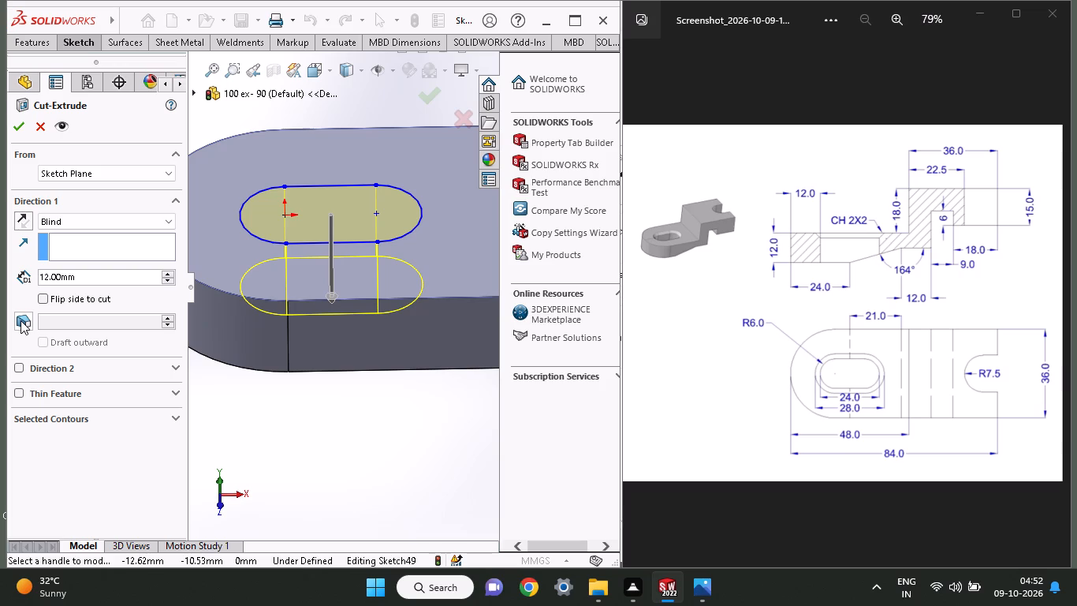
pyautogui.moveTo(77, 272); pyautogui.dragTo(0, 274)
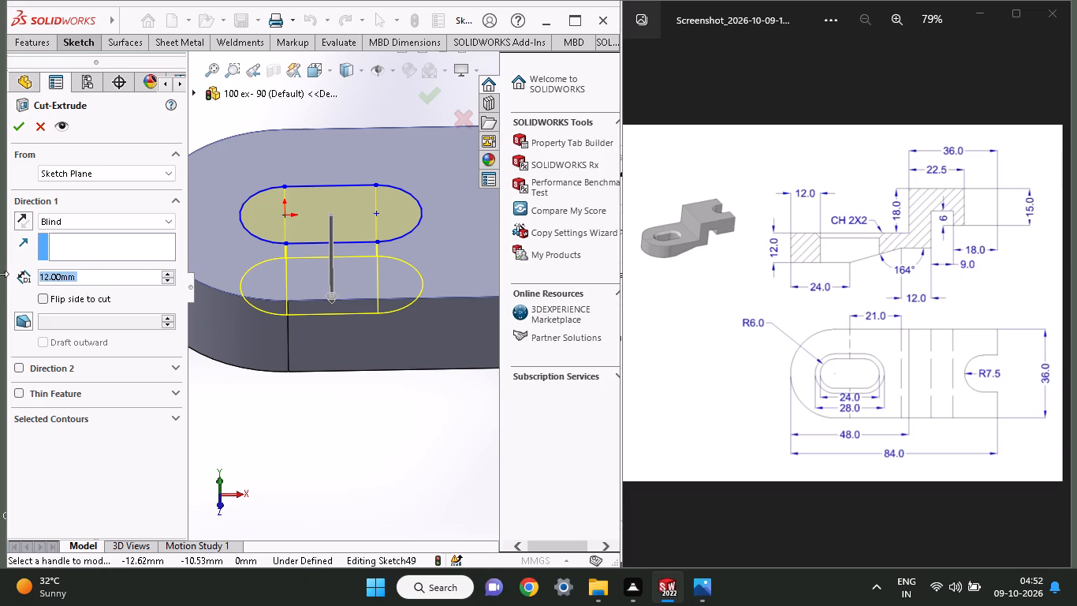
pyautogui.press('2')
pyautogui.press('Return')
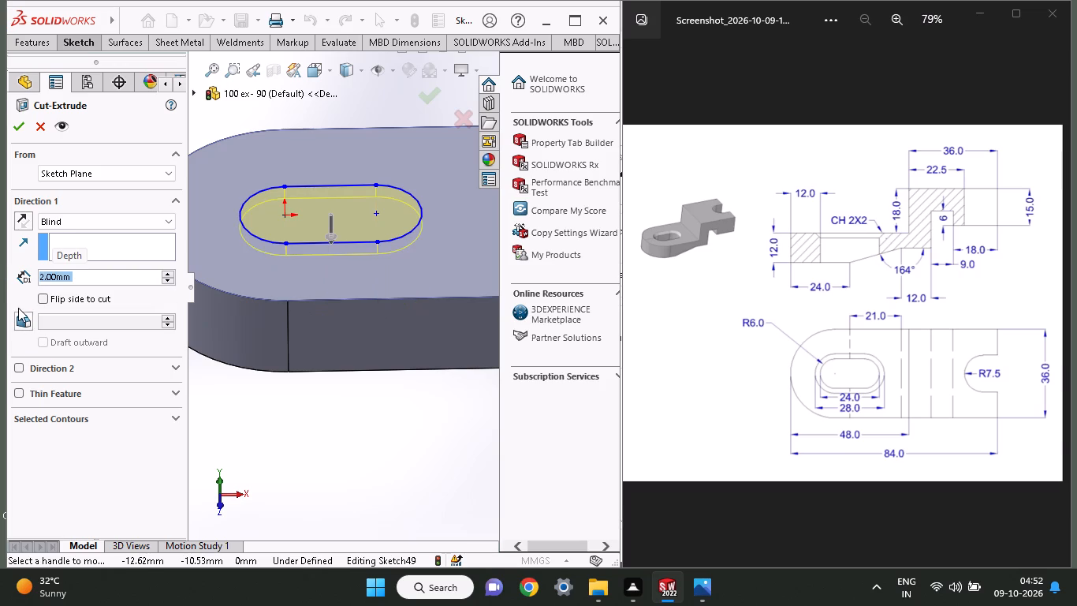
# Turn on draft for the slot cut with an angle of 2 degrees.
pyautogui.click(18, 308)
pyautogui.click(18, 330)
pyautogui.click(18, 328)
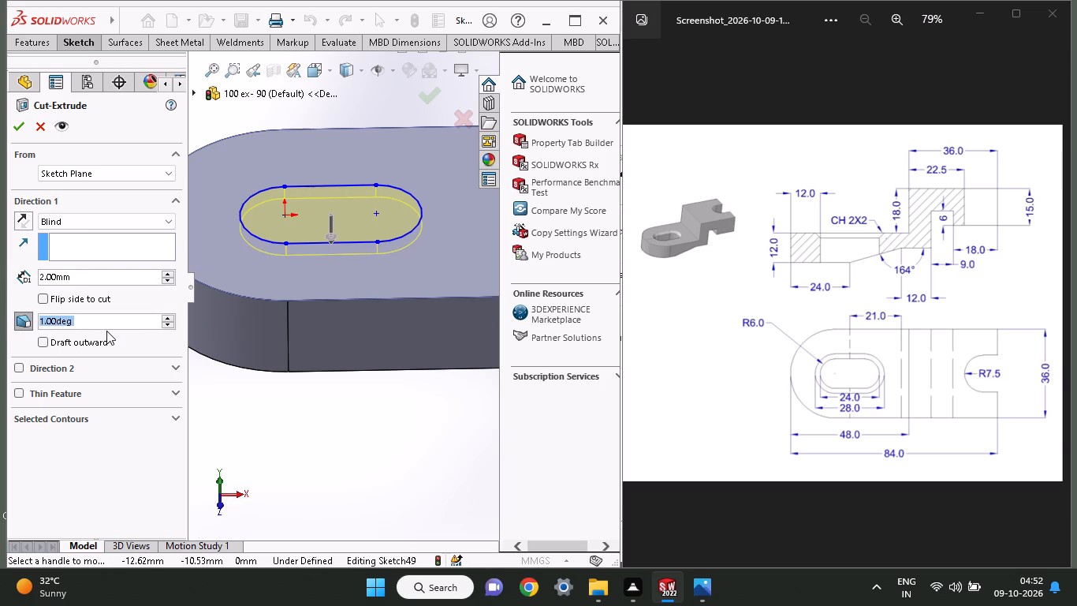
pyautogui.press('2')
pyautogui.press('Return')
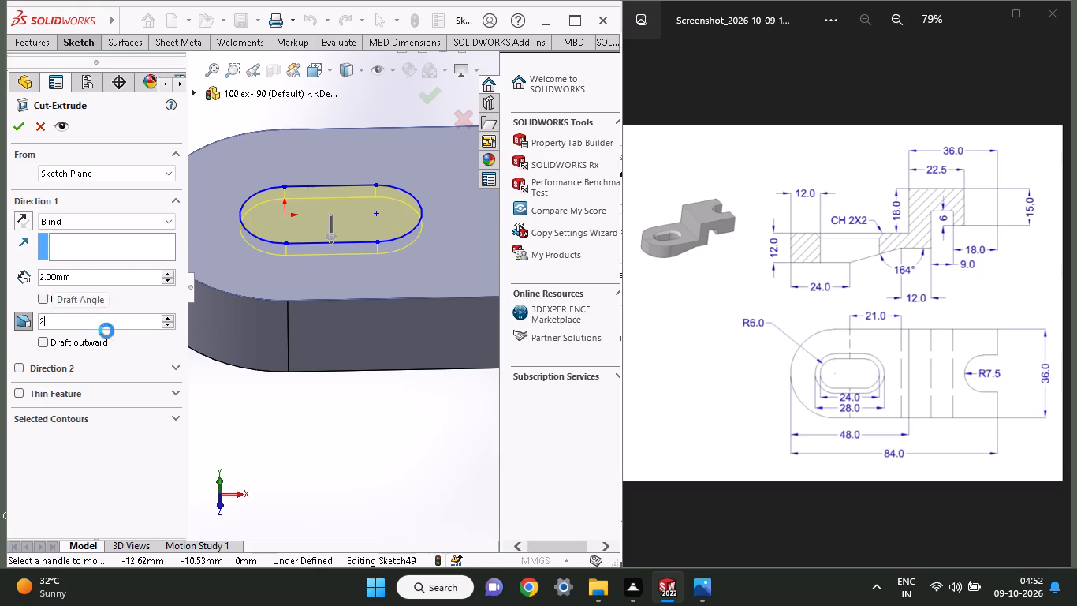
pyautogui.moveTo(240, 285); pyautogui.dragTo(245, 265, button='middle')
pyautogui.scroll(1, 240, 285)
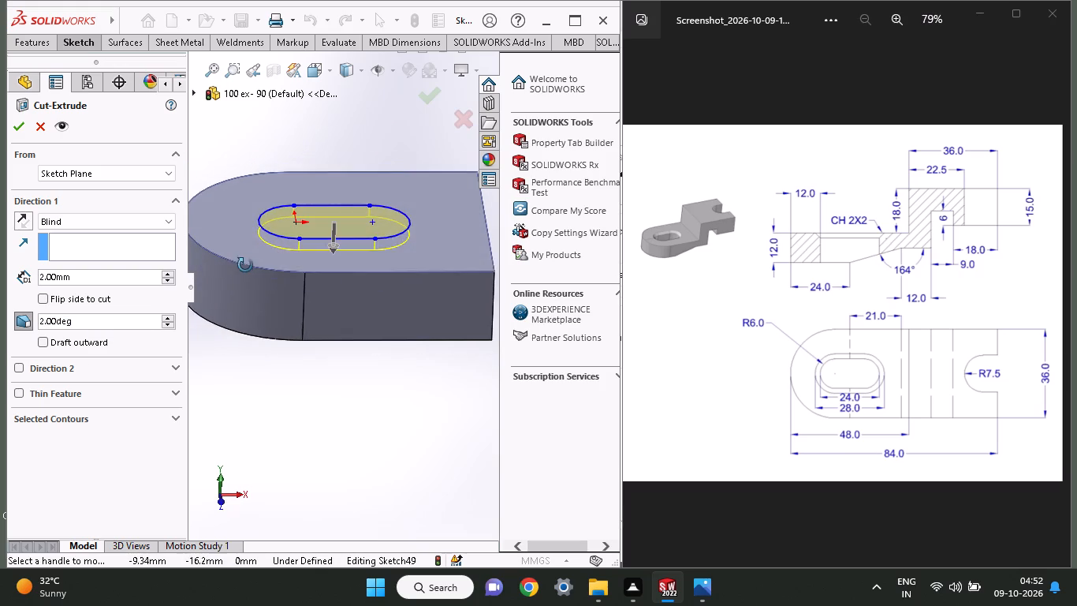
pyautogui.moveTo(245, 265); pyautogui.dragTo(247, 257, button='middle')
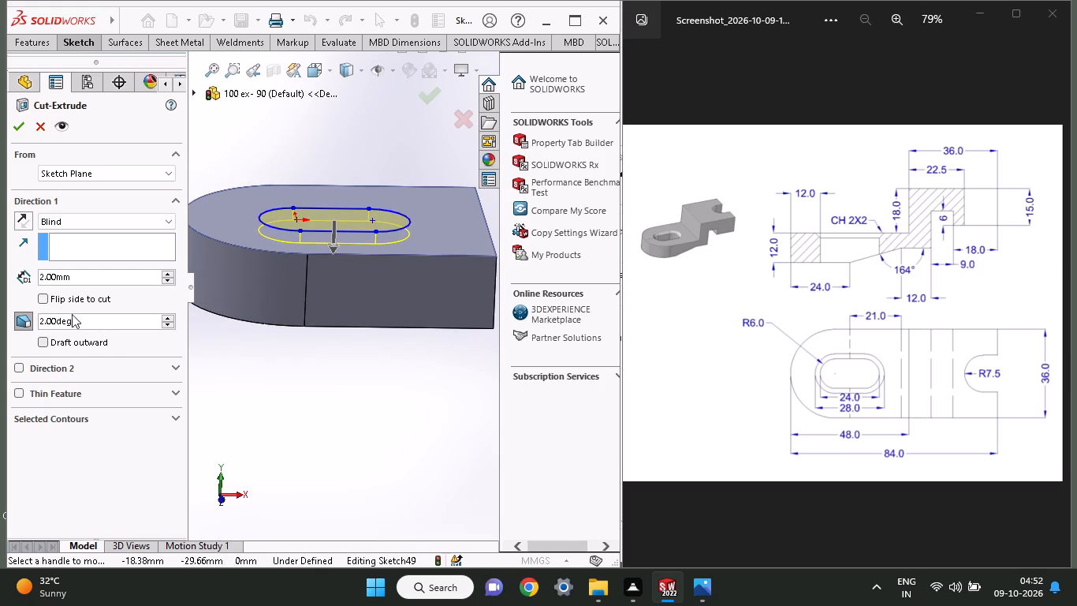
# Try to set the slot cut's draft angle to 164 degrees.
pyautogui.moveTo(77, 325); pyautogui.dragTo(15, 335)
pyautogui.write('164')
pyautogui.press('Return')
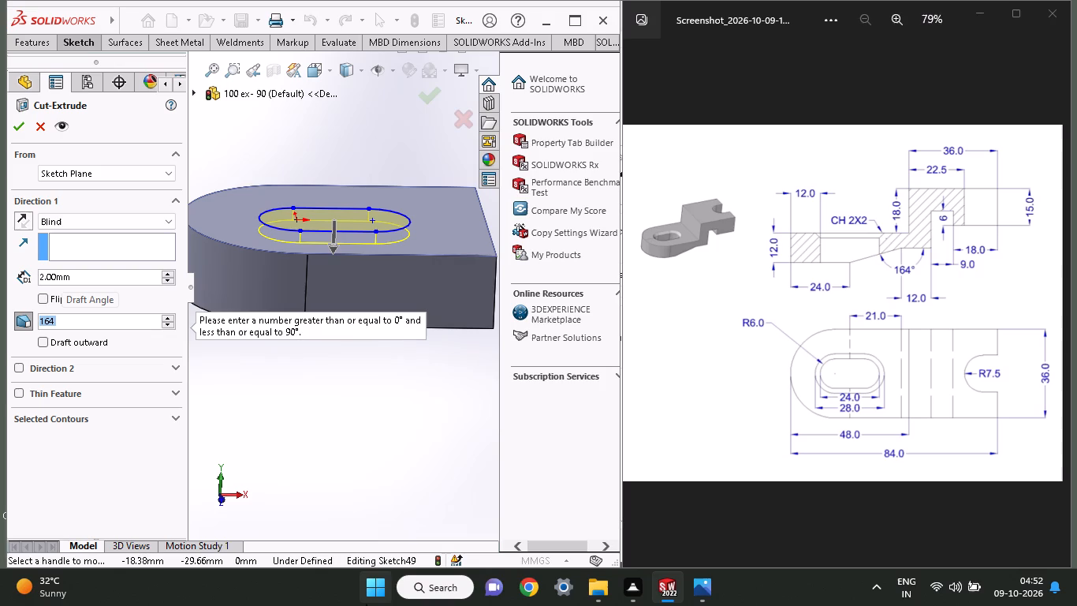
# Set the slot cut's draft angle to 45 degrees and inspect the preview.
pyautogui.write('45')
pyautogui.press('Return')
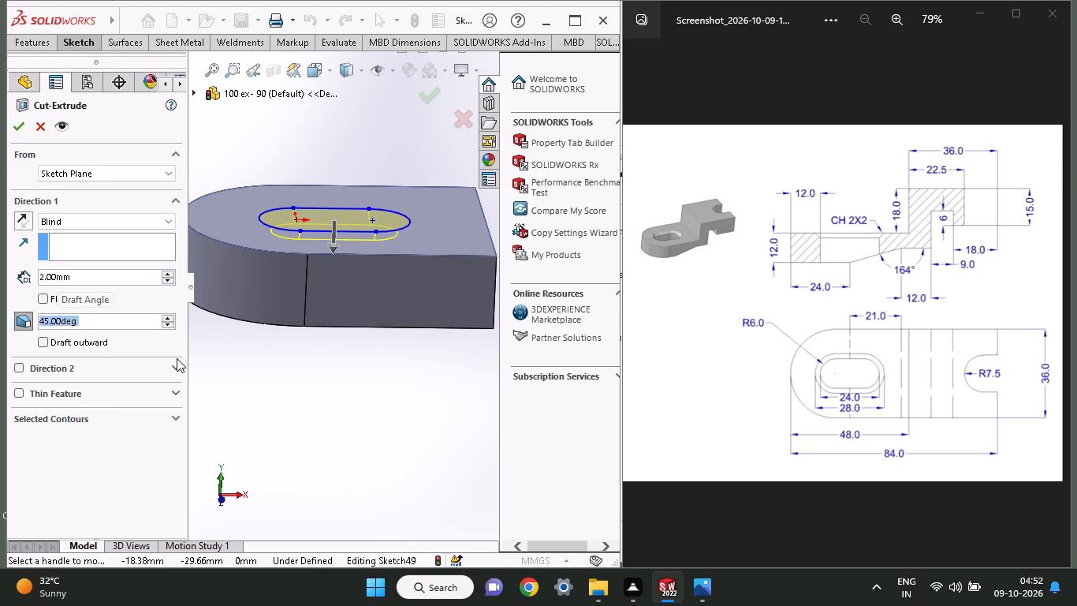
pyautogui.middleClick(363, 319)
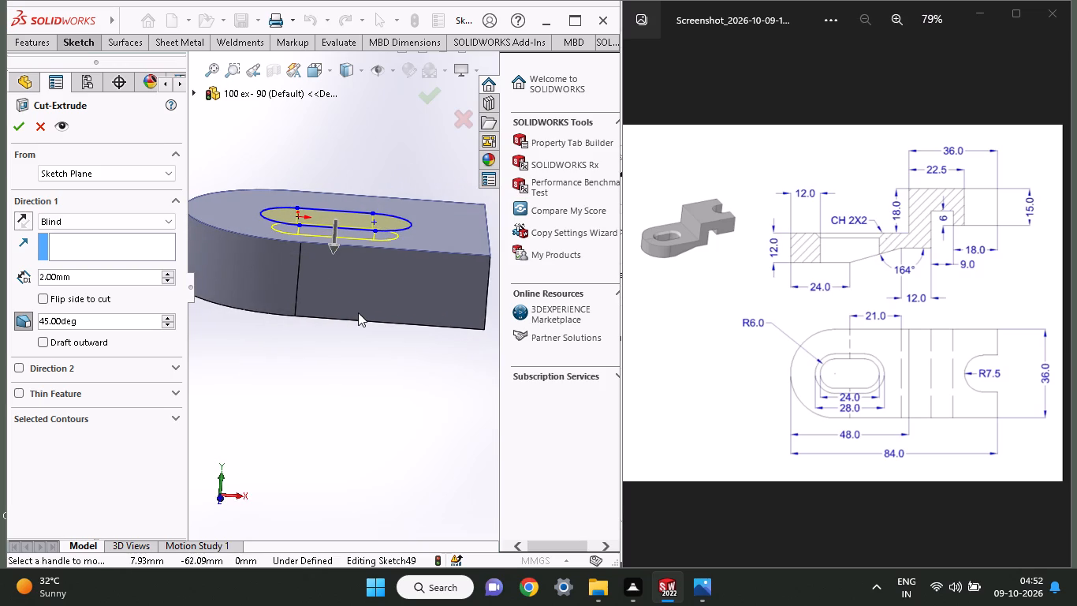
pyautogui.scroll(-1, 358, 312)
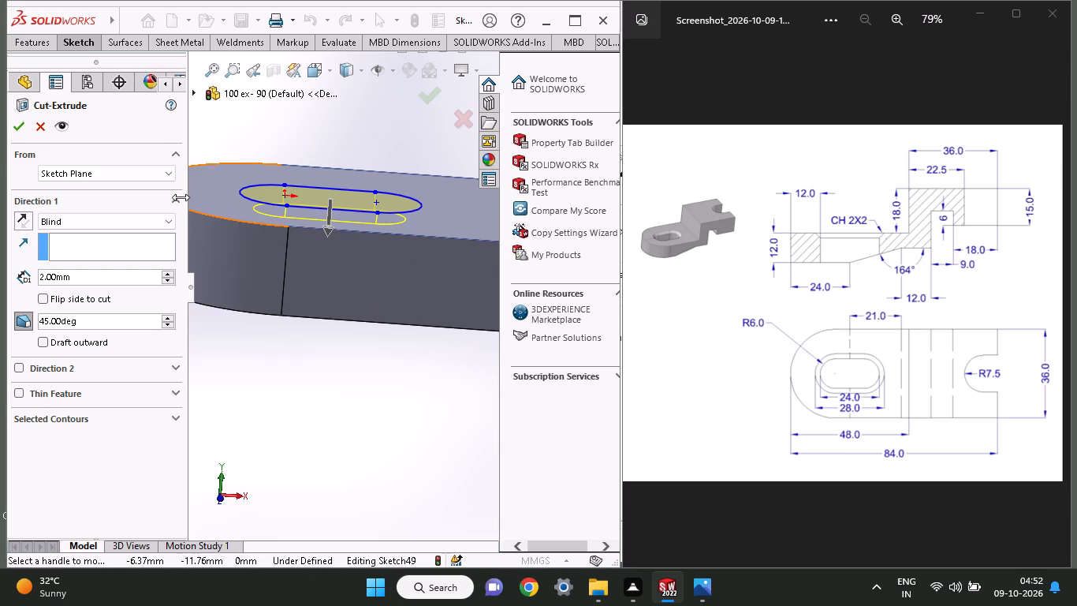
# Apply the slot cut with its 2 mm blind depth and 45-degree draft.
pyautogui.click(26, 124)
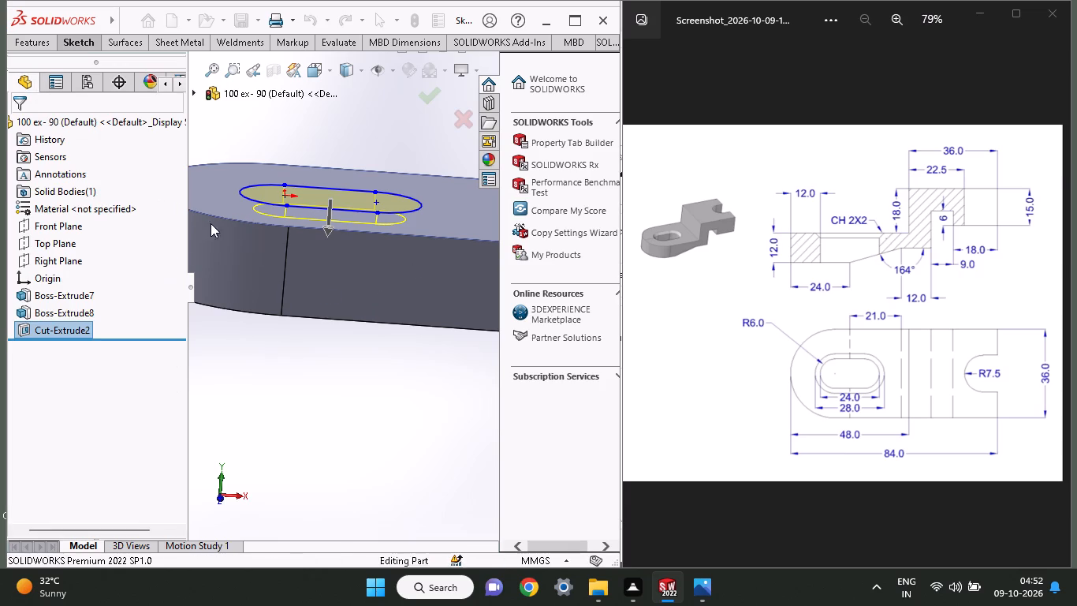
# Start a sketch on the slot recess's floor and draw a 4 mm radius circle at each end, centred on the origin and 12 mm along X.
pyautogui.moveTo(361, 305); pyautogui.dragTo(355, 336, button='middle')
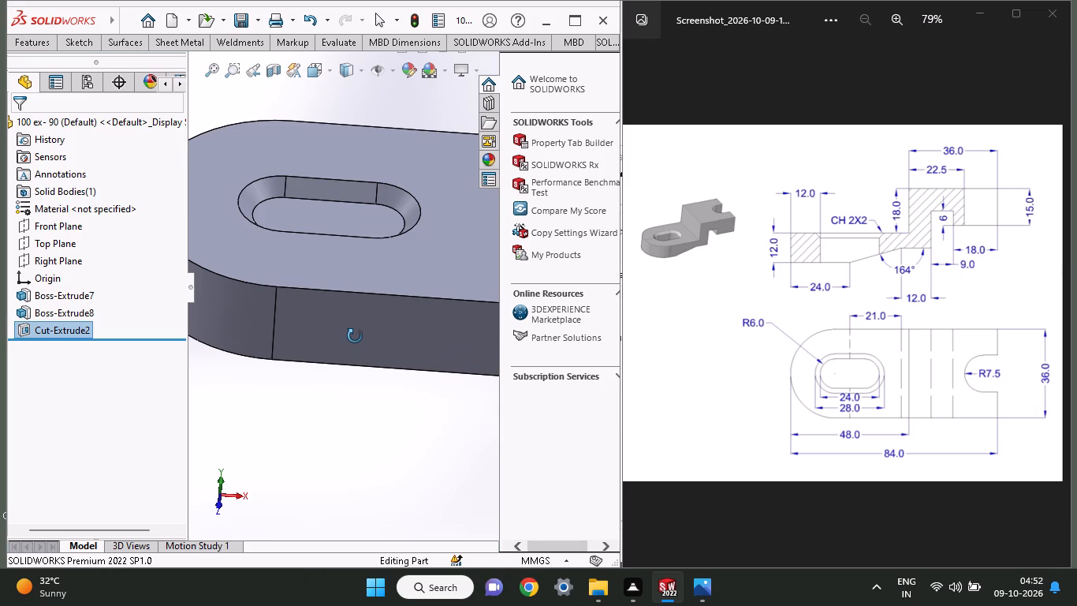
pyautogui.moveTo(355, 336); pyautogui.dragTo(351, 417, button='middle')
pyautogui.click(325, 254)
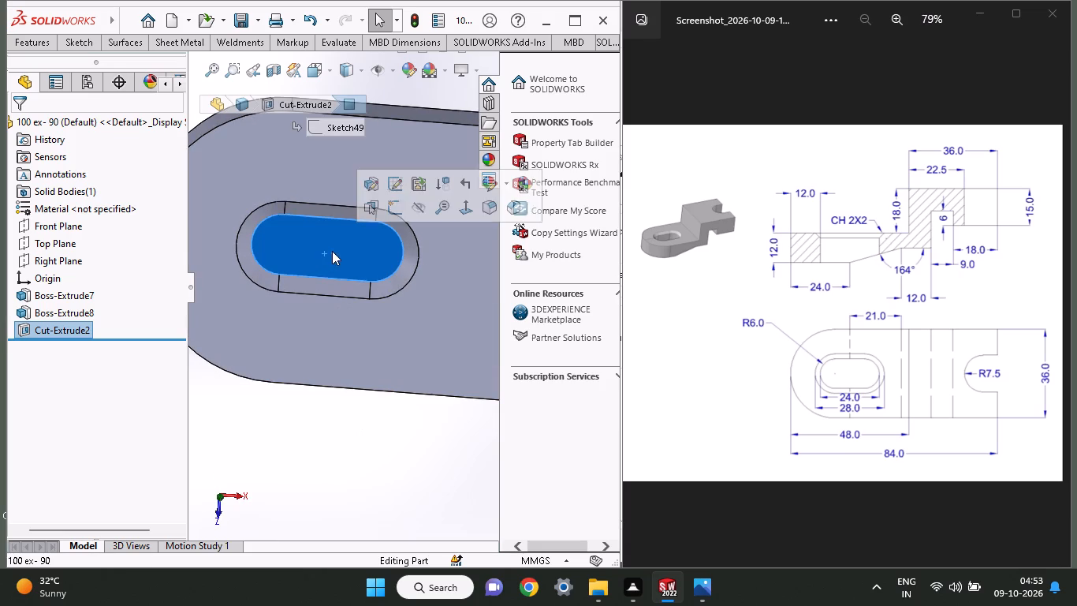
pyautogui.click(401, 212)
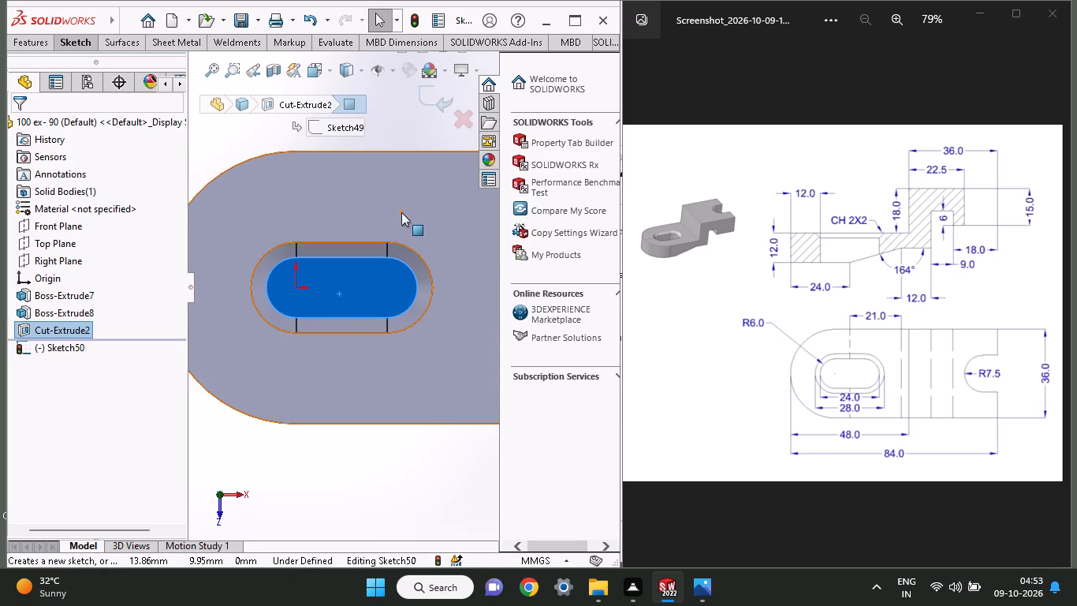
pyautogui.click(77, 44)
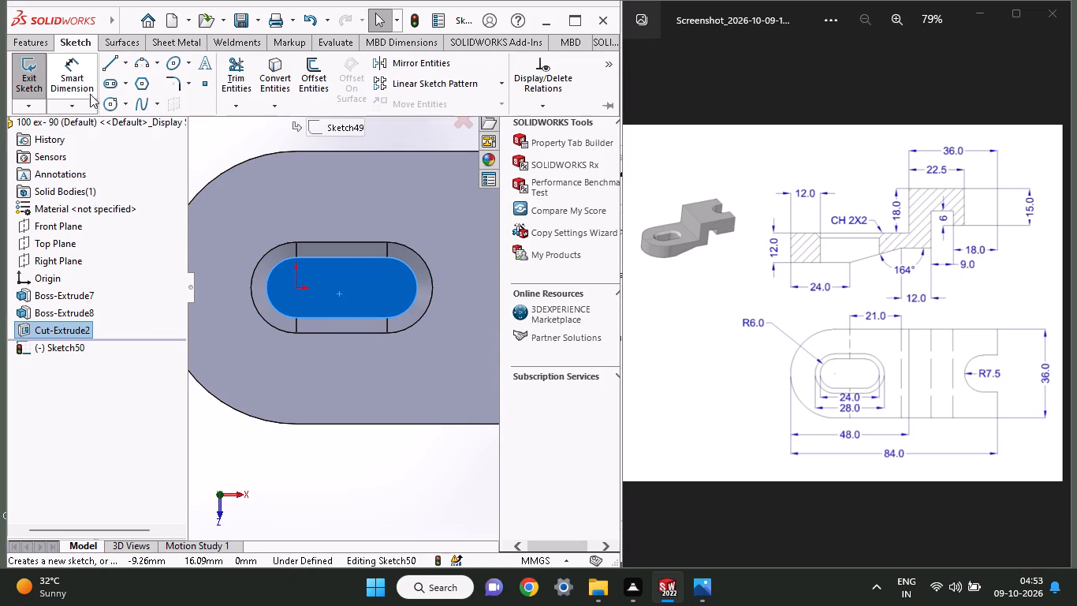
pyautogui.click(107, 106)
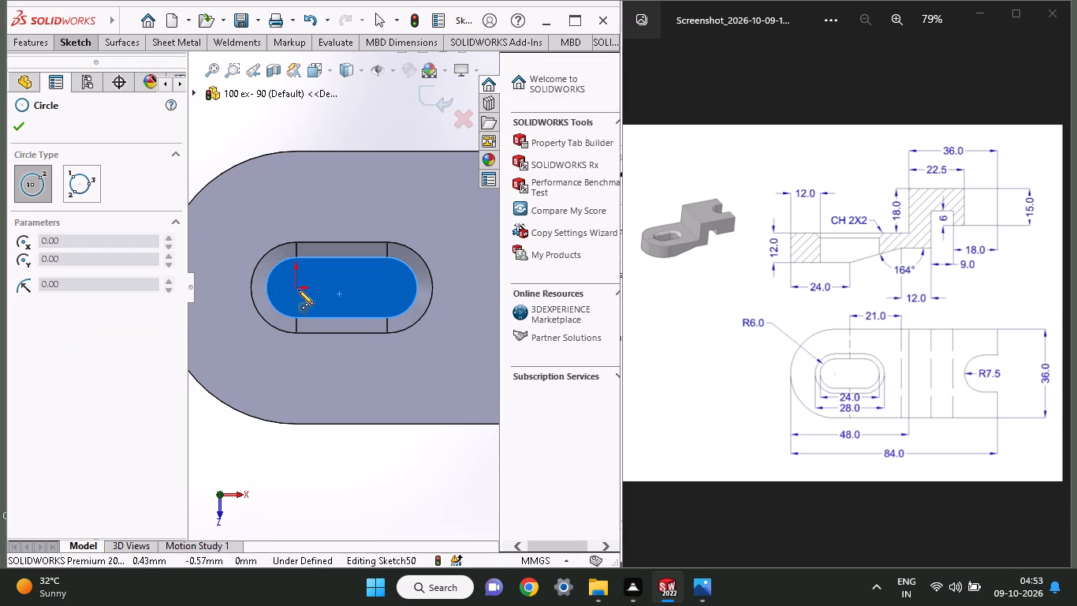
pyautogui.click(296, 288)
pyautogui.click(286, 316)
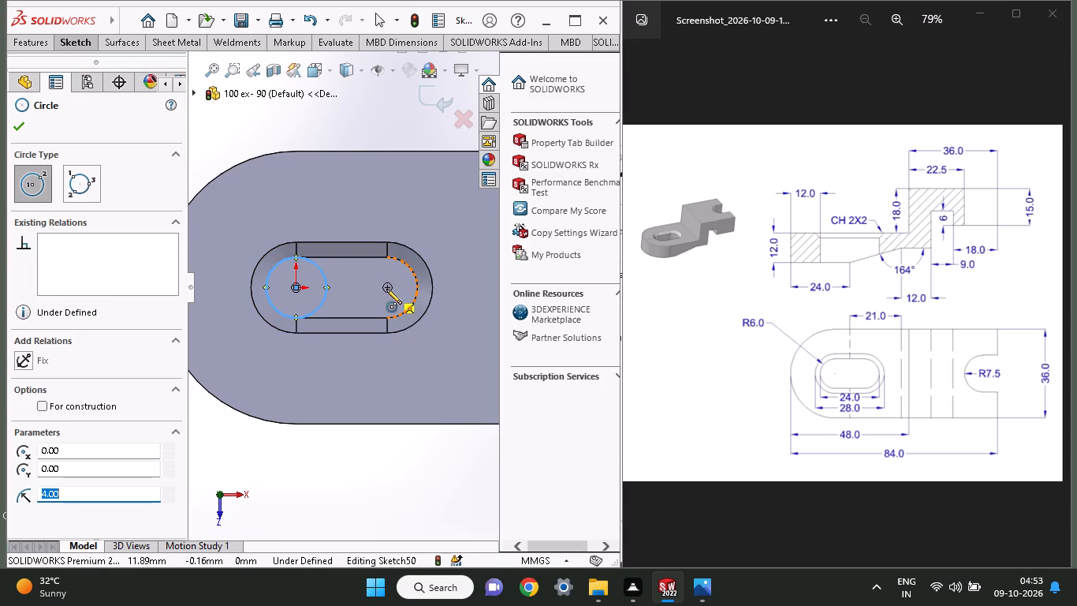
pyautogui.click(386, 289)
pyautogui.click(391, 319)
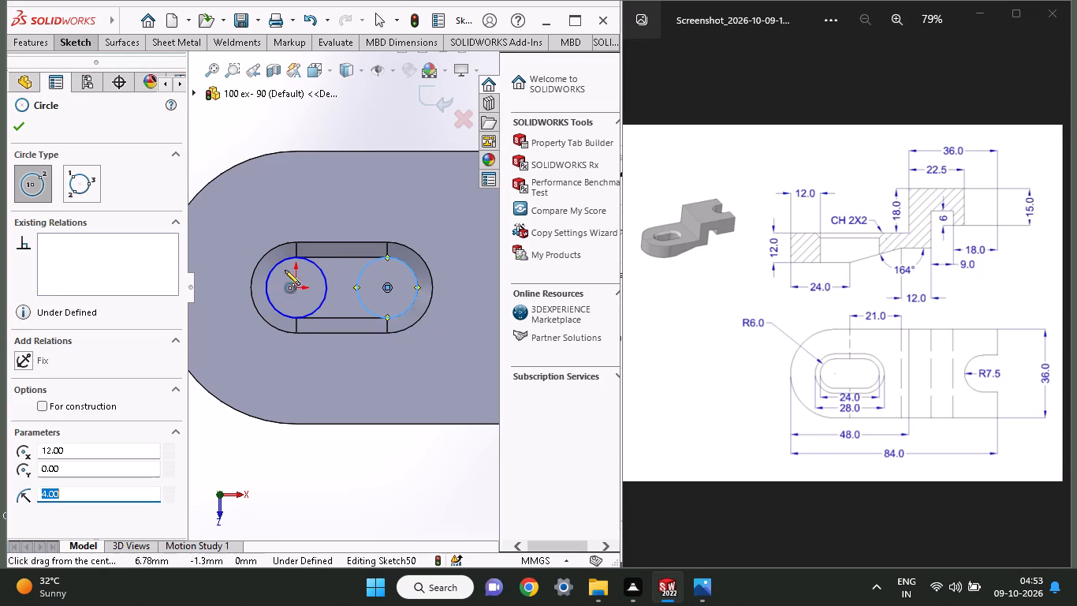
# Connect the two circles with 12 mm horizontal lines along both straight sides of the recess floor, completing the inner slot outline.
pyautogui.click(84, 50)
pyautogui.click(106, 65)
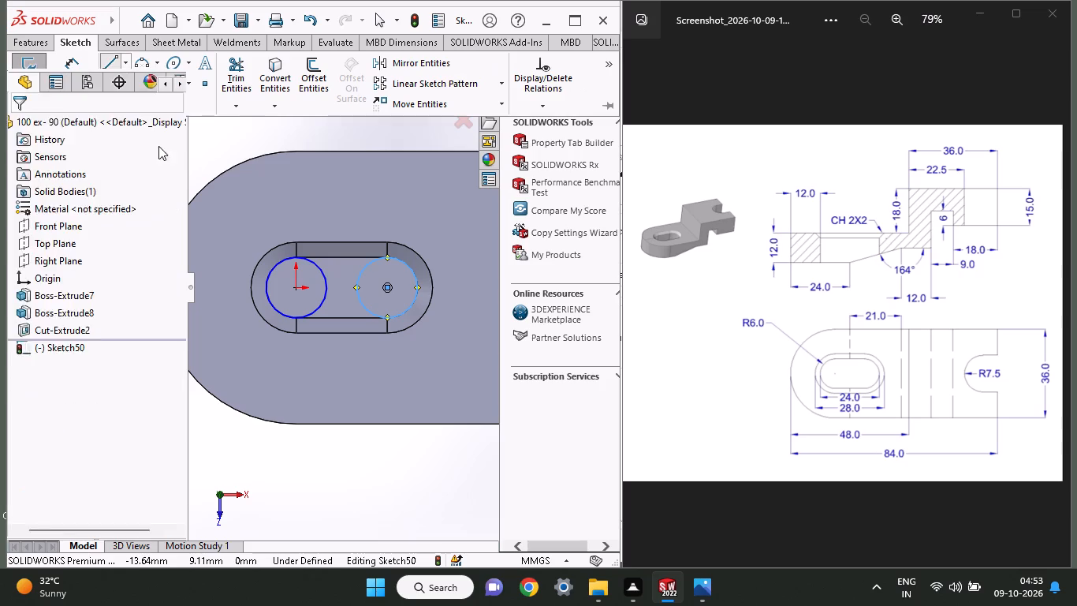
pyautogui.click(296, 256)
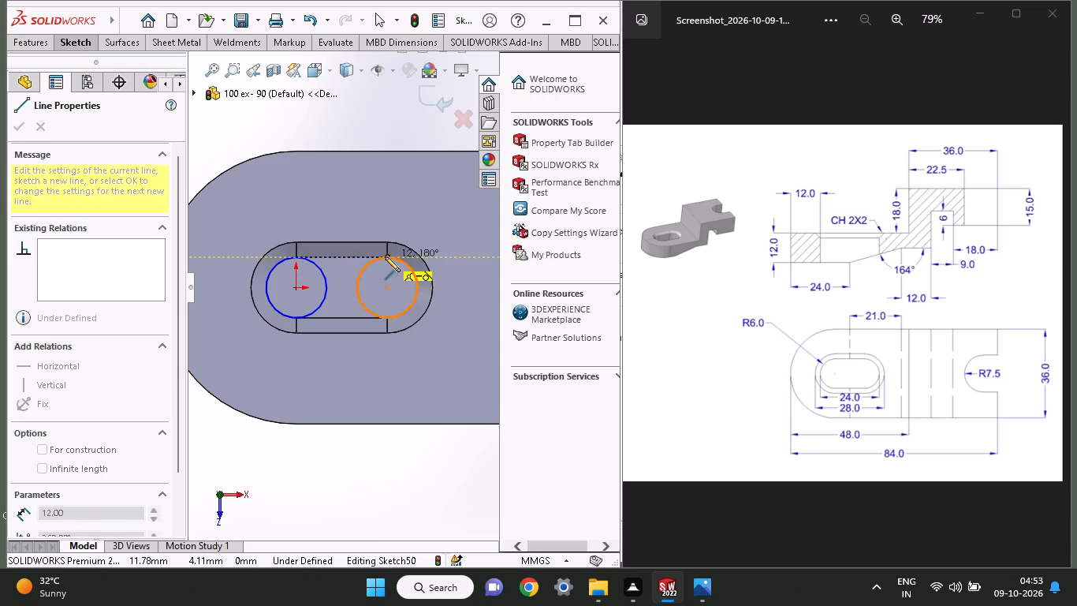
pyautogui.click(385, 256)
pyautogui.rightClick(319, 199)
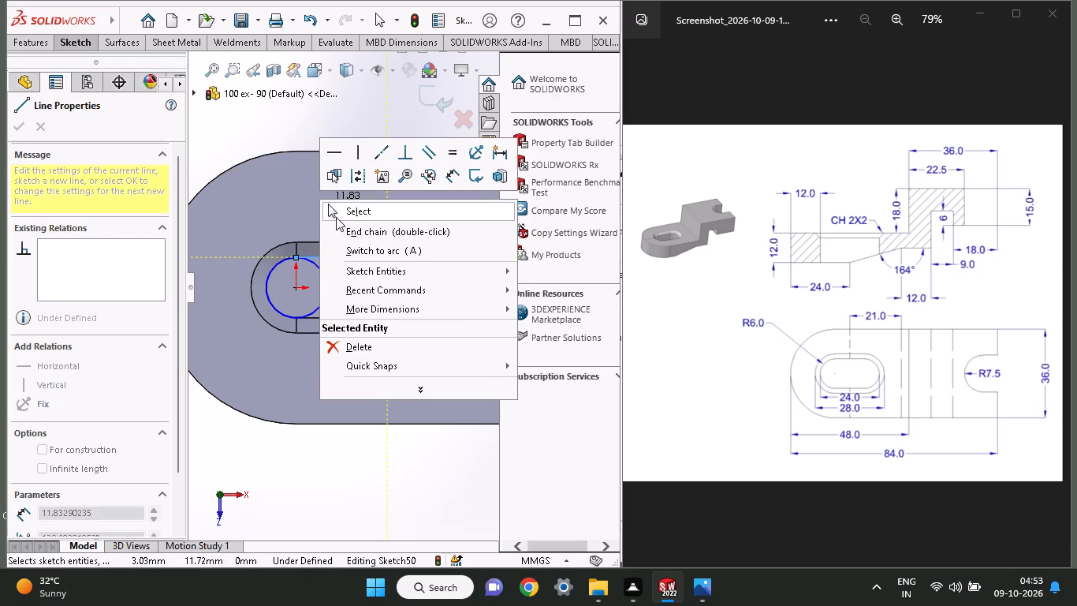
pyautogui.click(336, 217)
pyautogui.click(68, 46)
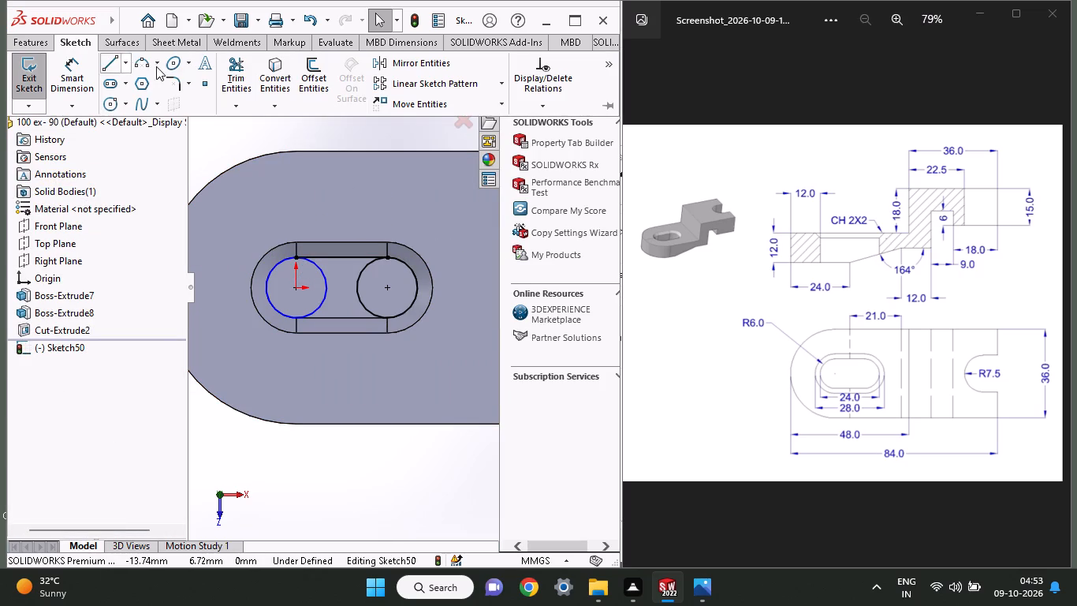
pyautogui.click(103, 68)
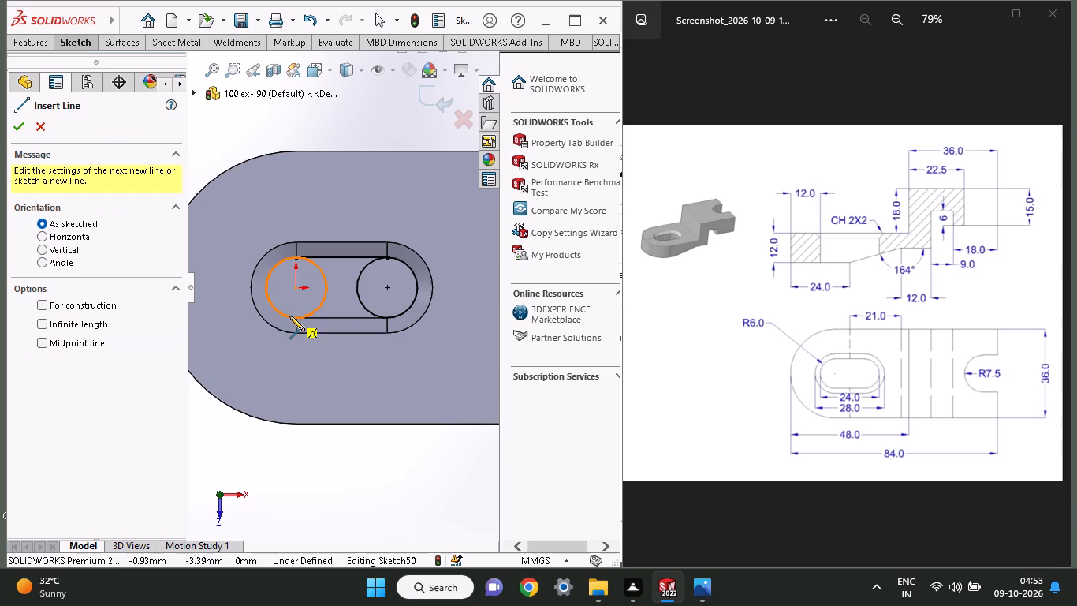
pyautogui.click(297, 319)
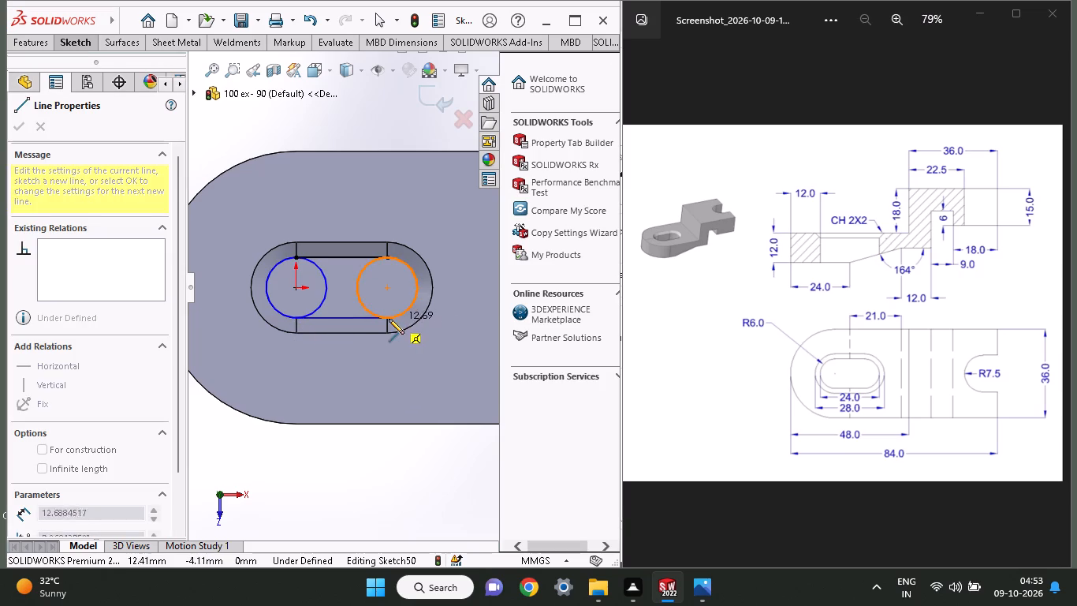
pyautogui.click(388, 319)
pyautogui.rightClick(334, 189)
pyautogui.click(359, 196)
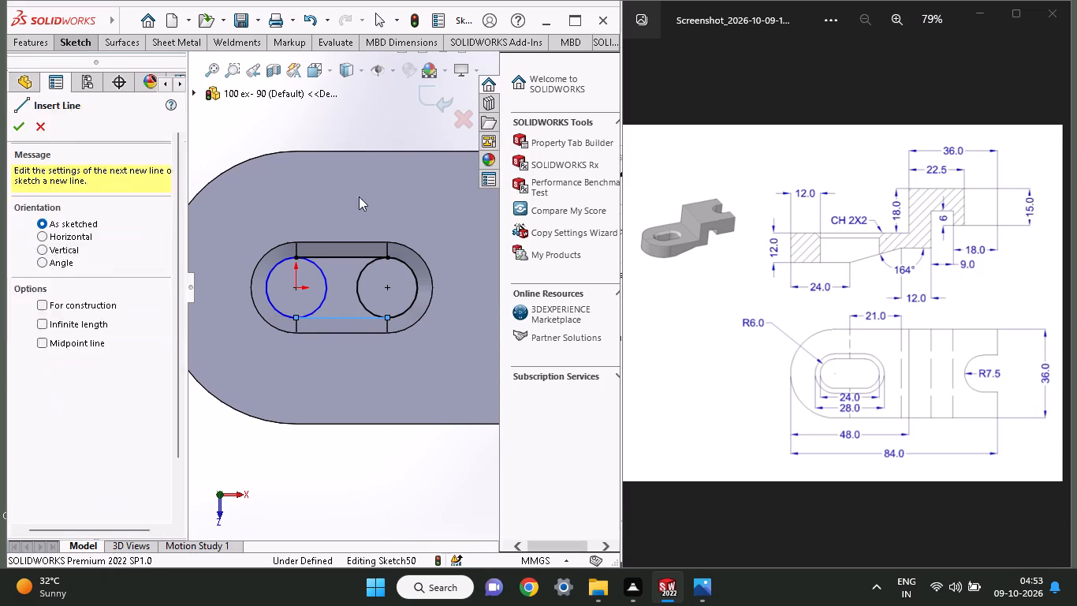
# Extrude-cut the inner slot's middle region and both circle regions downward through the plate with a blind depth of 18 mm.
pyautogui.click(37, 49)
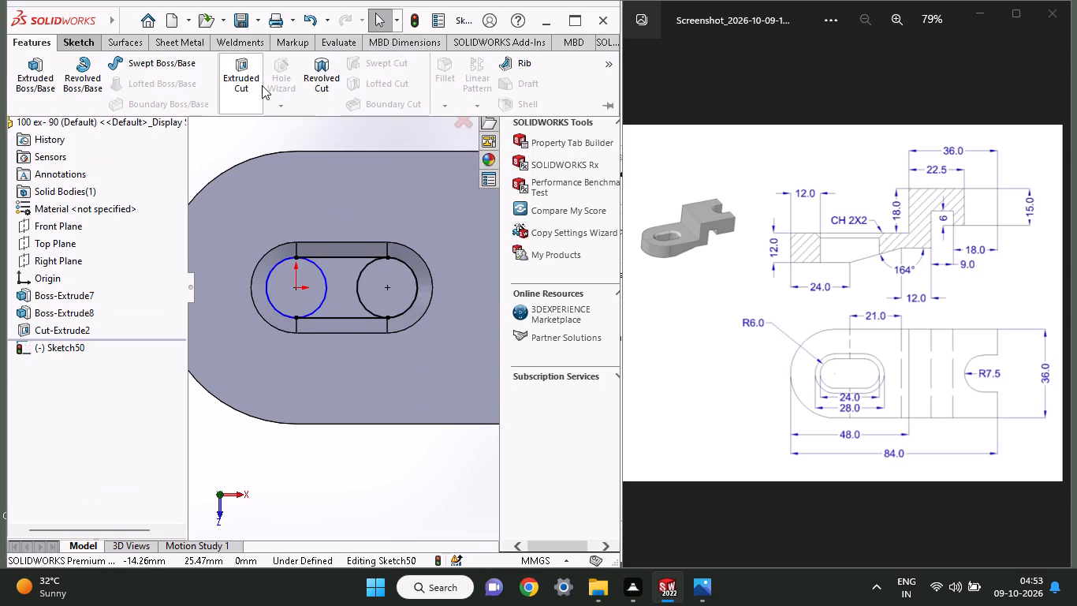
pyautogui.click(251, 88)
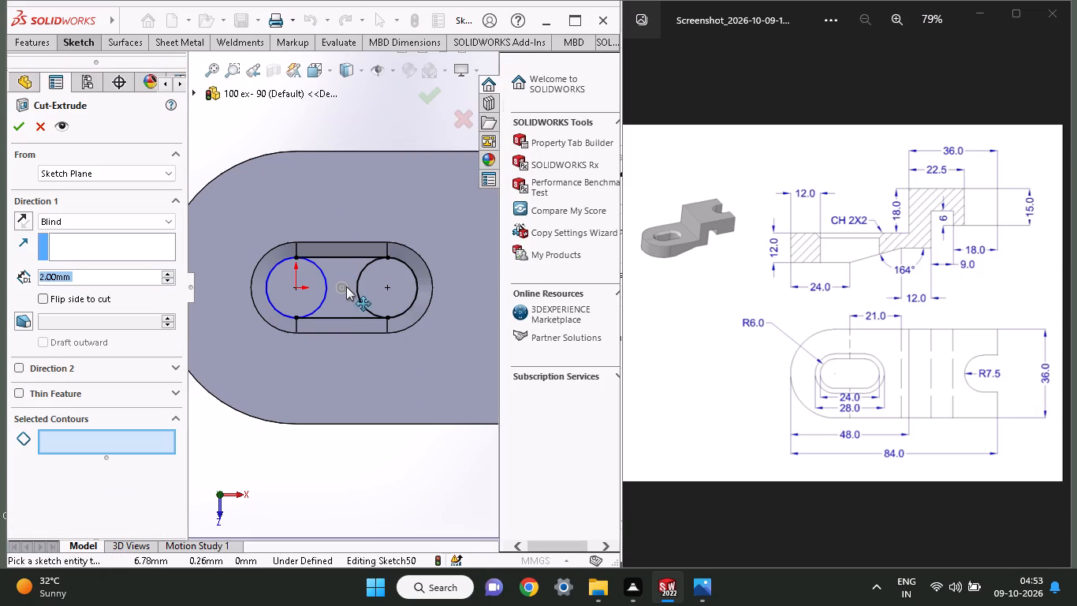
pyautogui.click(343, 305)
pyautogui.click(315, 302)
pyautogui.click(368, 294)
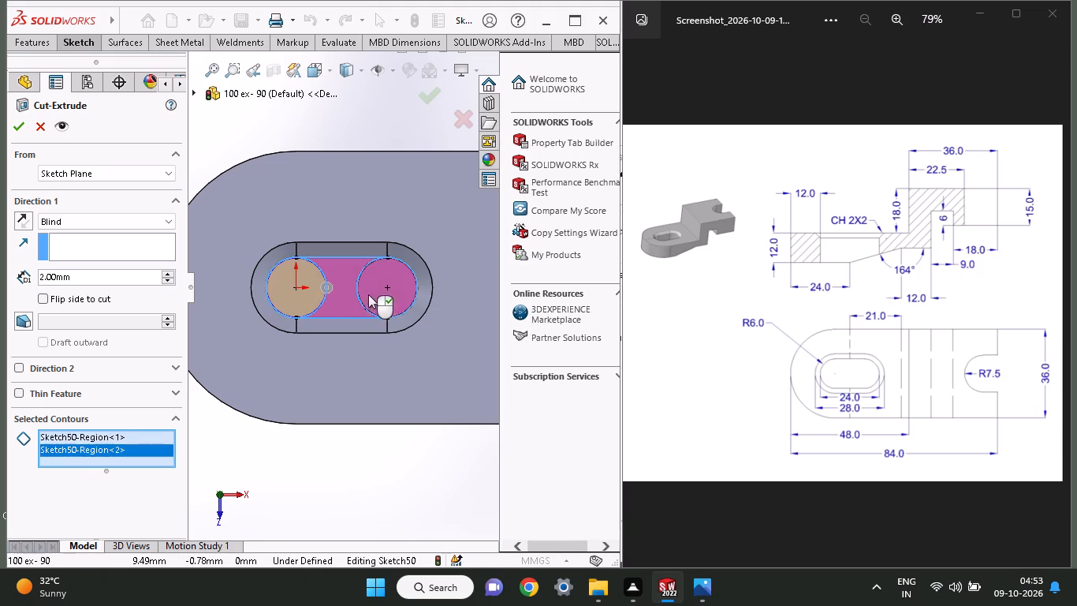
pyautogui.moveTo(364, 400); pyautogui.dragTo(378, 277, button='middle')
pyautogui.moveTo(338, 285); pyautogui.dragTo(296, 388)
pyautogui.moveTo(334, 285); pyautogui.dragTo(324, 342)
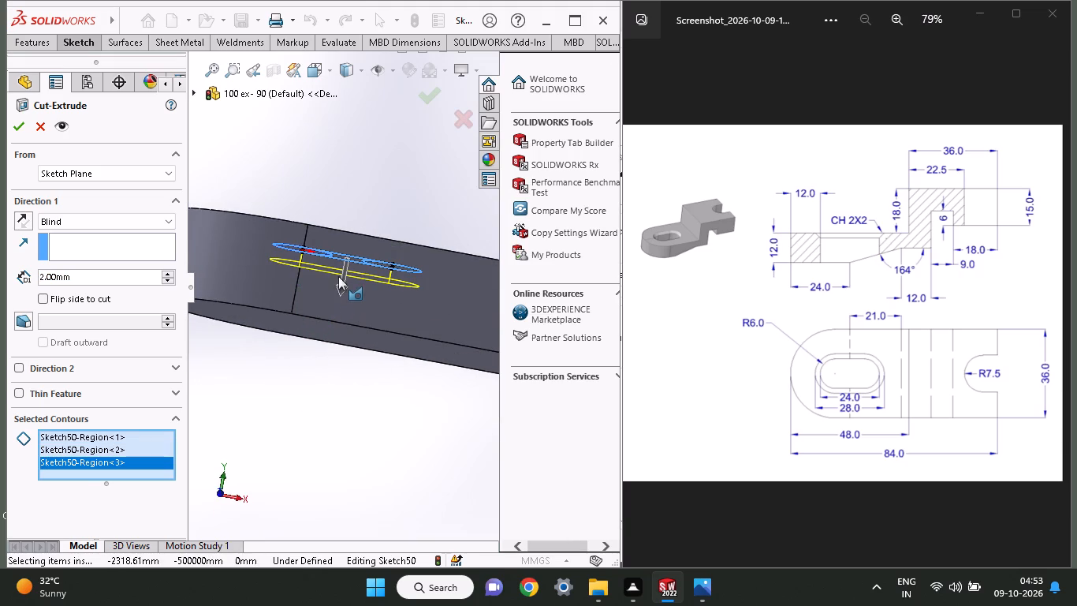
pyautogui.moveTo(338, 288); pyautogui.dragTo(315, 398)
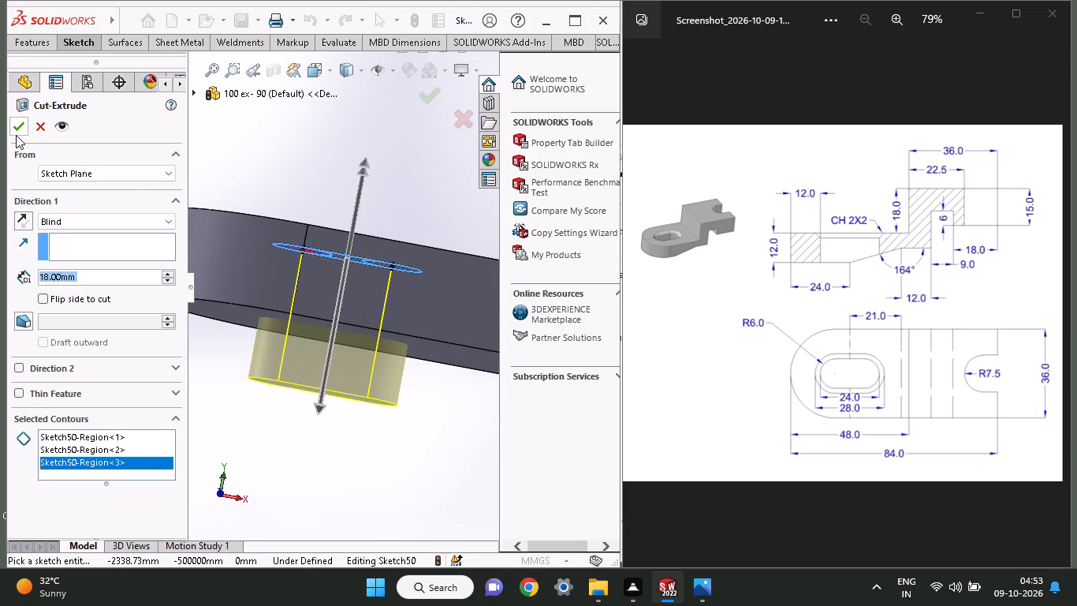
pyautogui.click(16, 135)
# Examine the chamfered through slot from above and from the side of the plate.
pyautogui.moveTo(394, 250); pyautogui.dragTo(322, 346, button='middle')
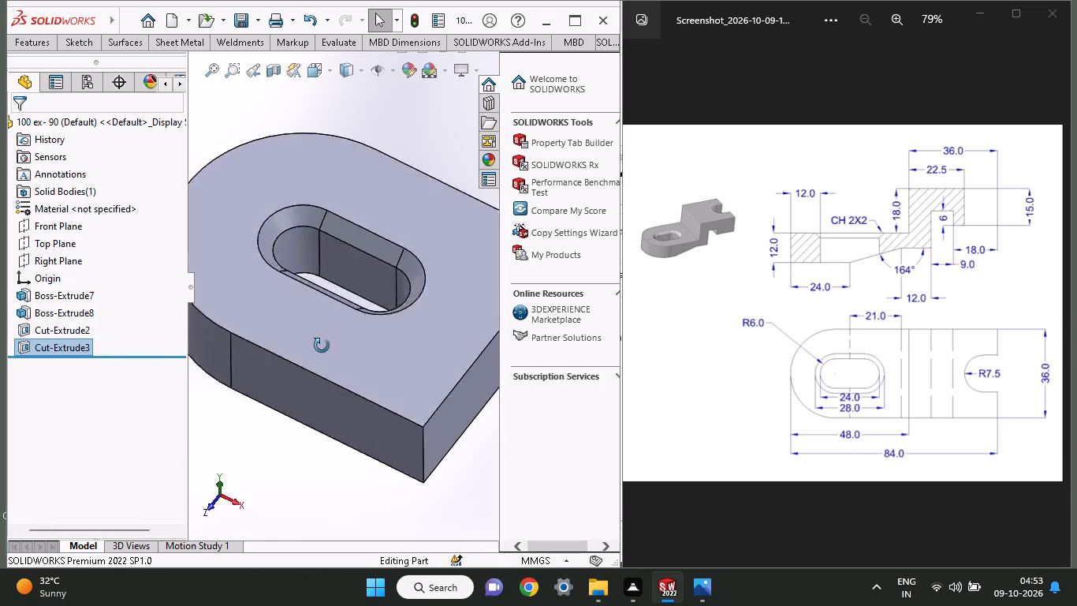
pyautogui.moveTo(322, 346); pyautogui.dragTo(378, 374, button='middle')
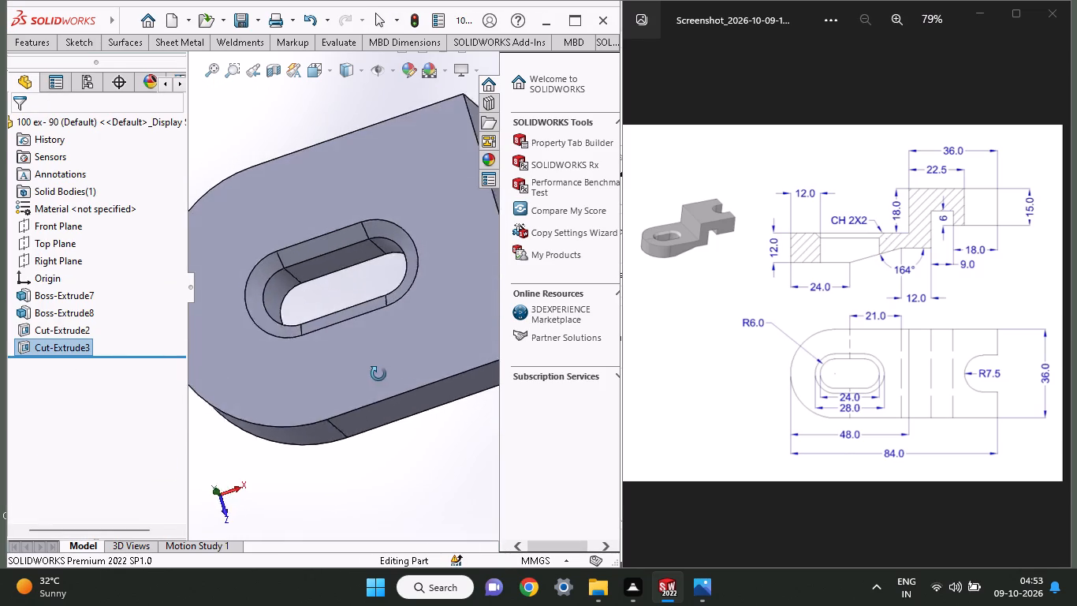
pyautogui.moveTo(378, 374); pyautogui.dragTo(334, 252, button='middle')
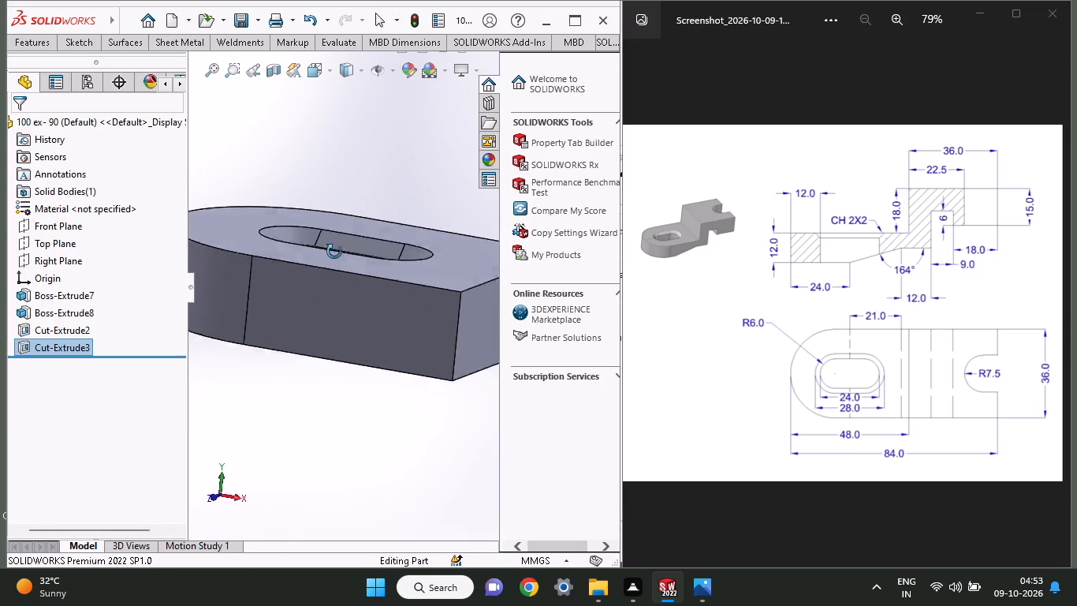
pyautogui.moveTo(334, 252); pyautogui.dragTo(326, 400, button='middle')
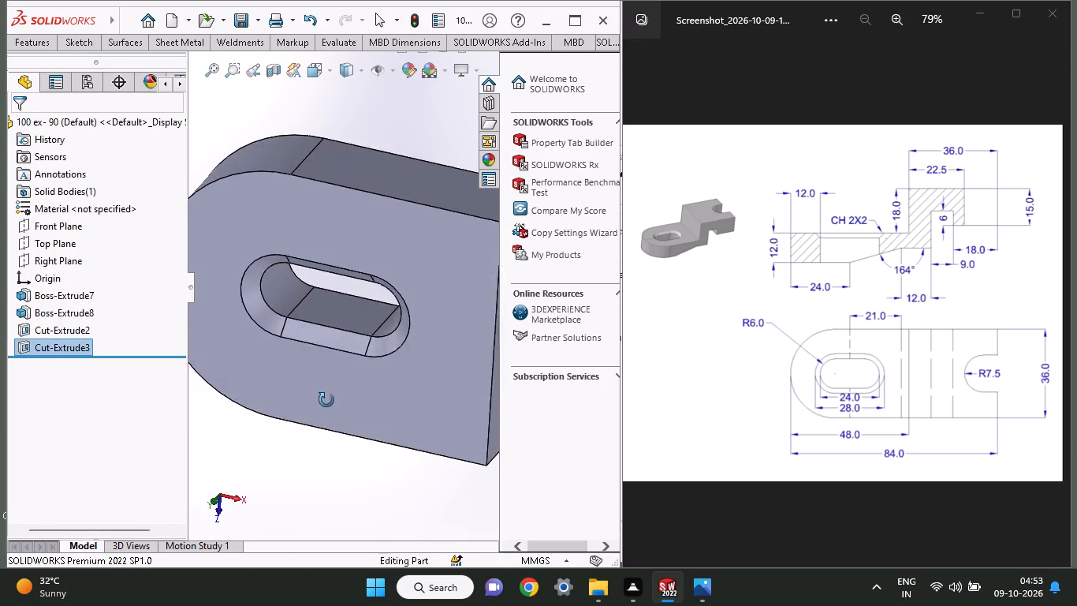
pyautogui.moveTo(326, 400); pyautogui.dragTo(374, 258, button='middle')
pyautogui.scroll(1, 374, 258)
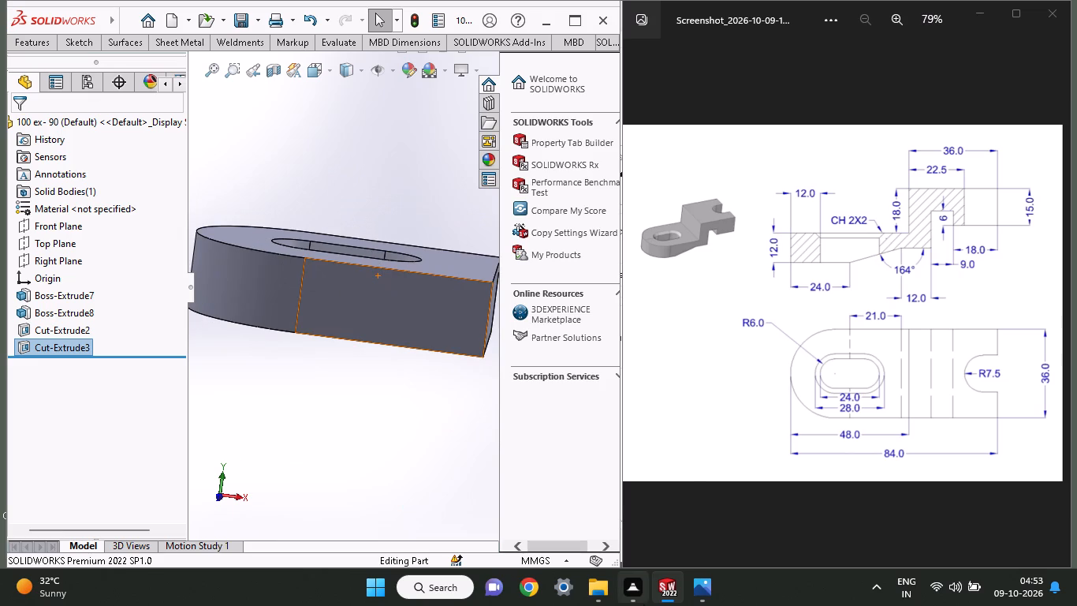
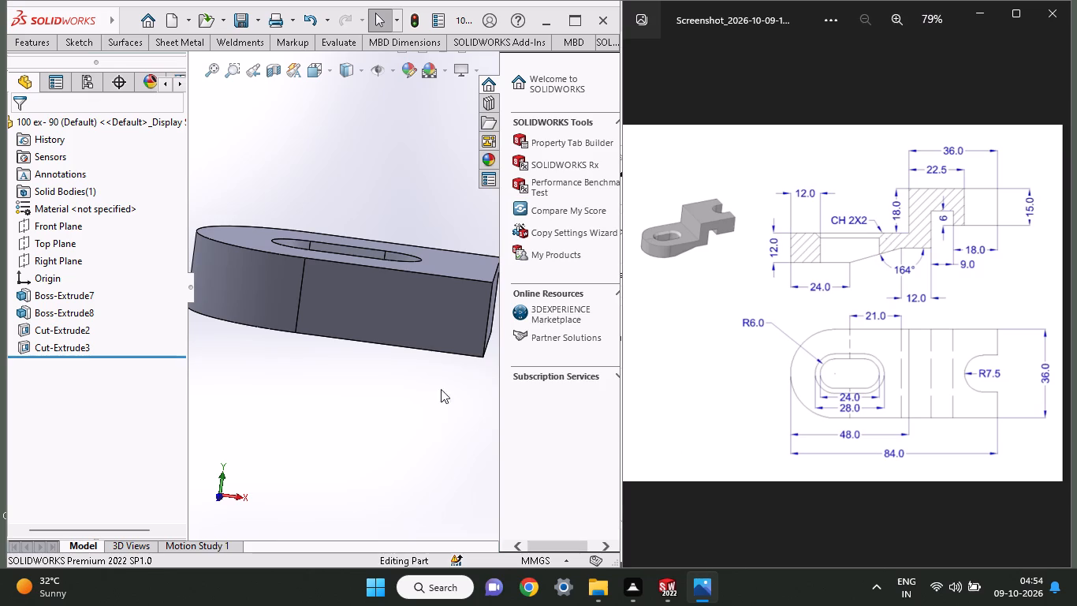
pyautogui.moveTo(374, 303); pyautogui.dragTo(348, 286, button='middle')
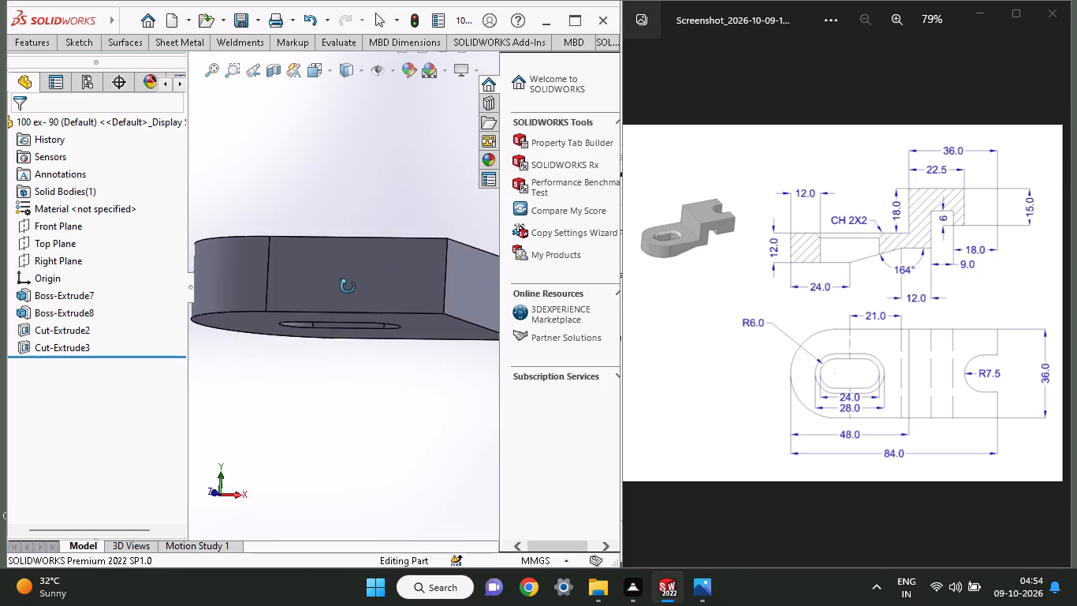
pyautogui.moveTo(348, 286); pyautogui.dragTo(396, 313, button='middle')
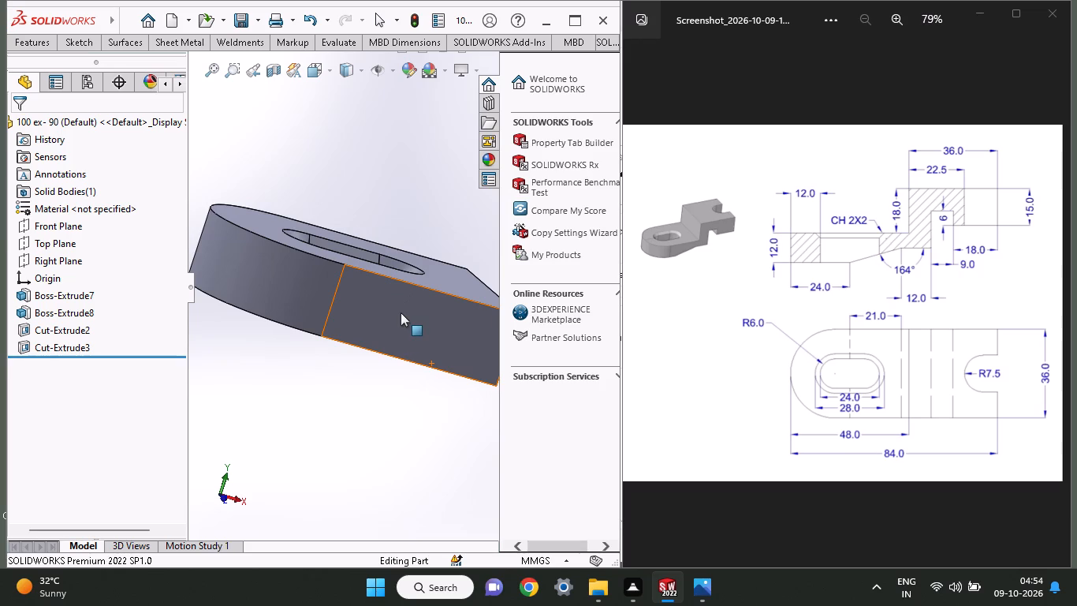
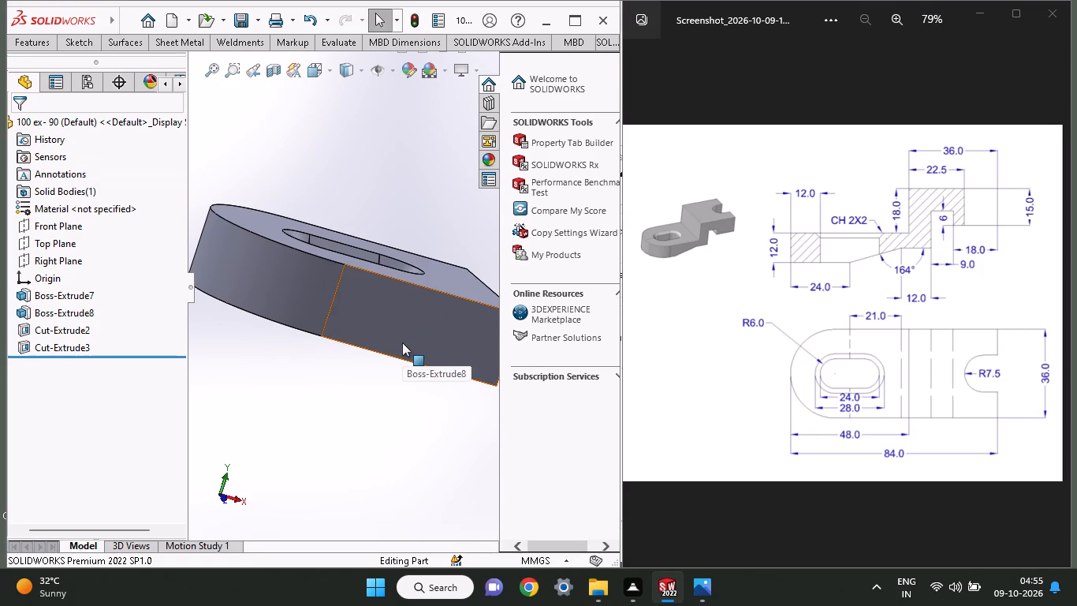
# Start a sketch on the base plate's flat long side face and draw a vertical line about 17 mm up from the square end's upper corner.
pyautogui.moveTo(402, 342); pyautogui.dragTo(367, 384, button='middle')
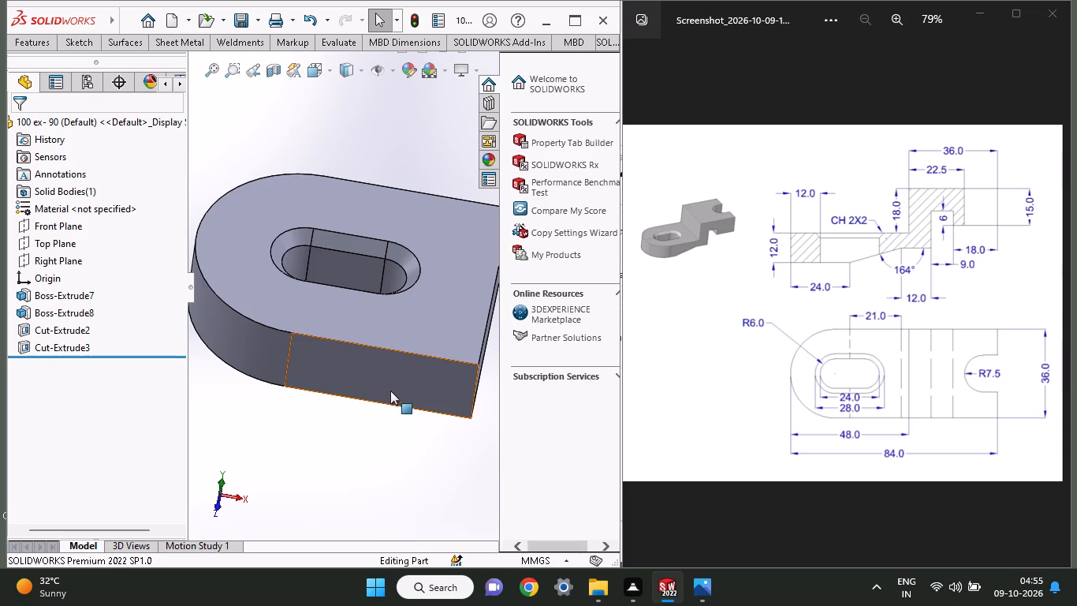
pyautogui.moveTo(390, 389); pyautogui.dragTo(386, 361, button='middle')
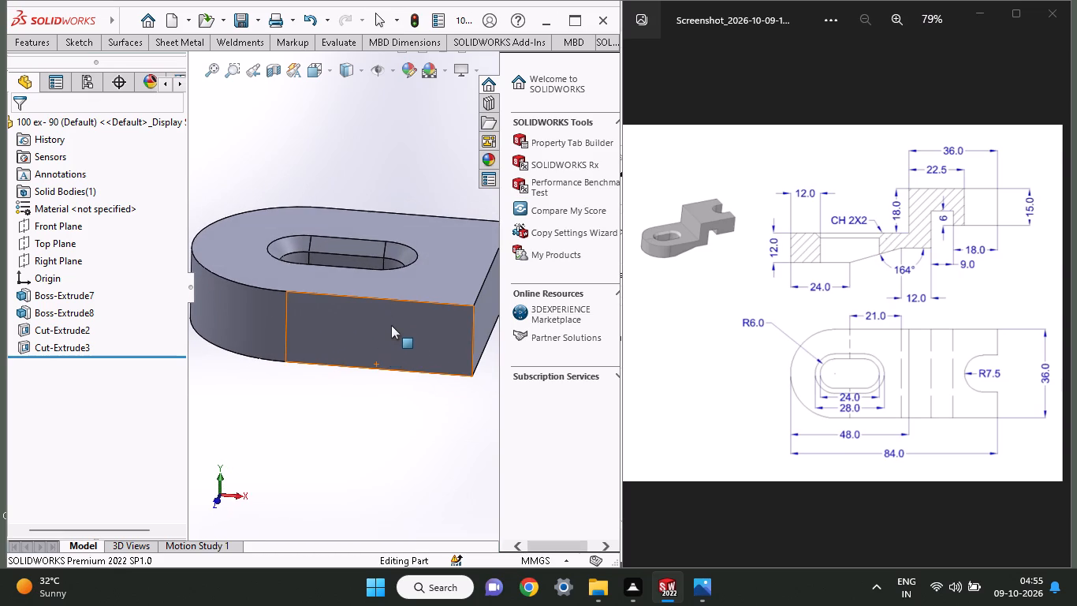
pyautogui.click(391, 325)
pyautogui.click(465, 275)
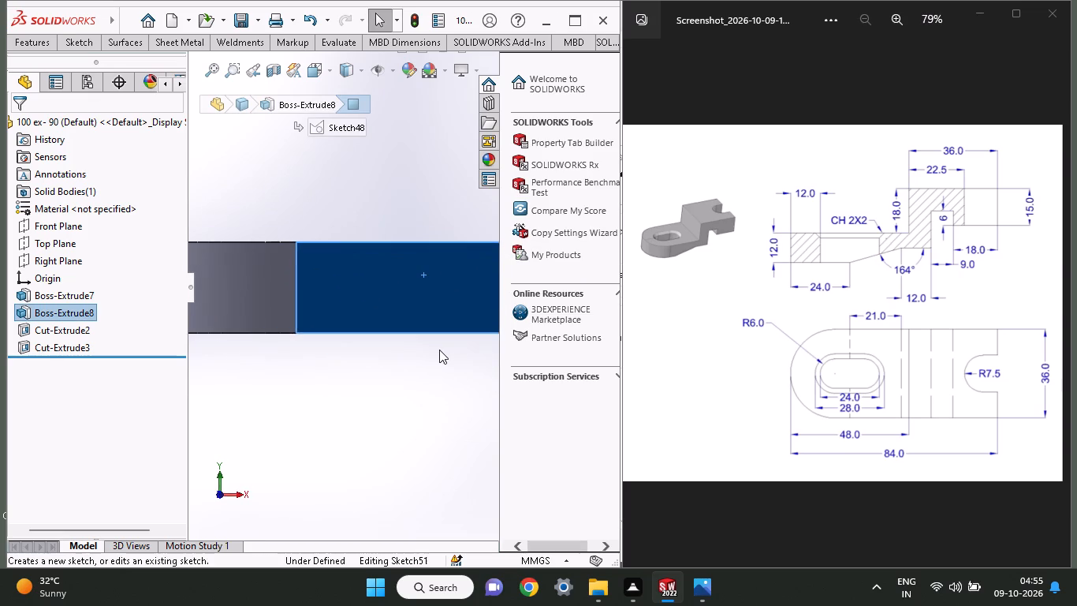
pyautogui.keyDown('ctrl'); pyautogui.scroll(4, 312, 348); pyautogui.keyUp('ctrl')
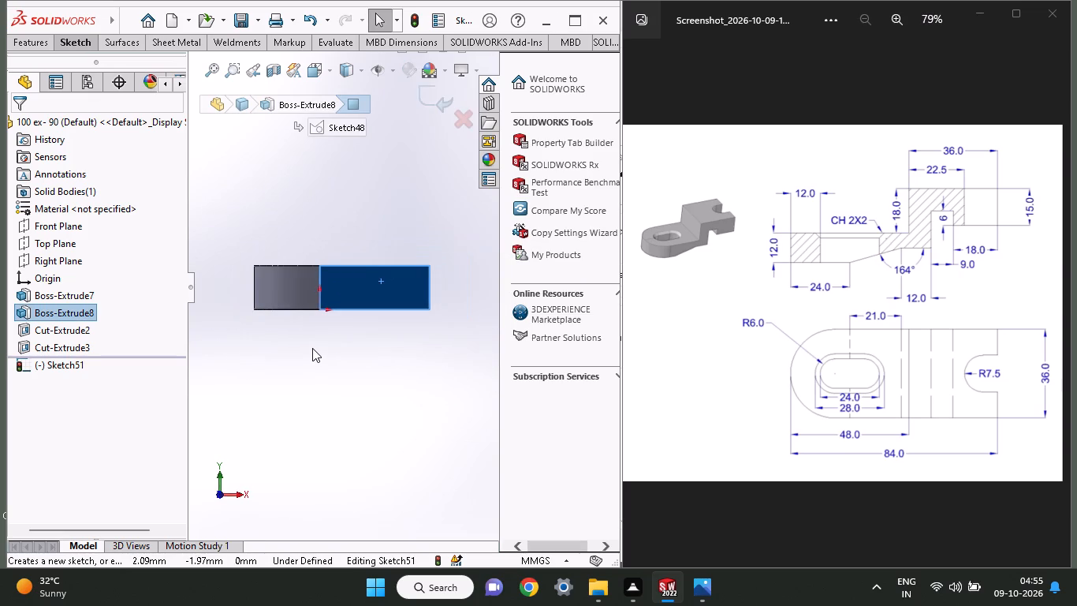
pyautogui.keyDown('ctrl'); pyautogui.scroll(-2, 312, 348); pyautogui.keyUp('ctrl')
pyautogui.keyDown('ctrl'); pyautogui.scroll(3, 312, 348); pyautogui.keyUp('ctrl')
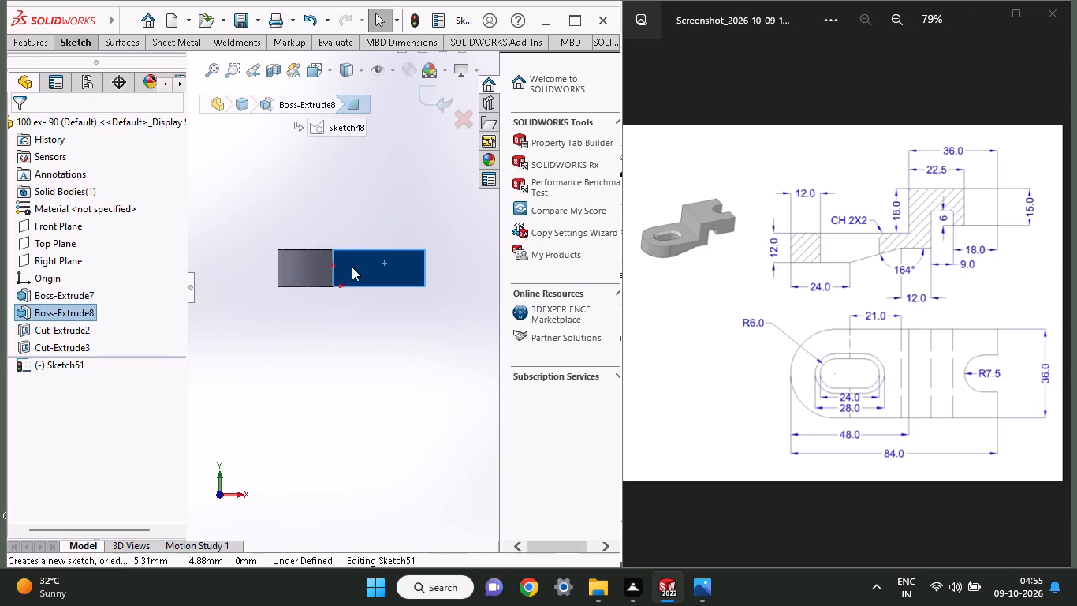
pyautogui.keyDown('ctrl'); pyautogui.scroll(-6, 360, 259); pyautogui.keyUp('ctrl')
pyautogui.keyDown('ctrl'); pyautogui.scroll(3, 392, 219); pyautogui.keyUp('ctrl')
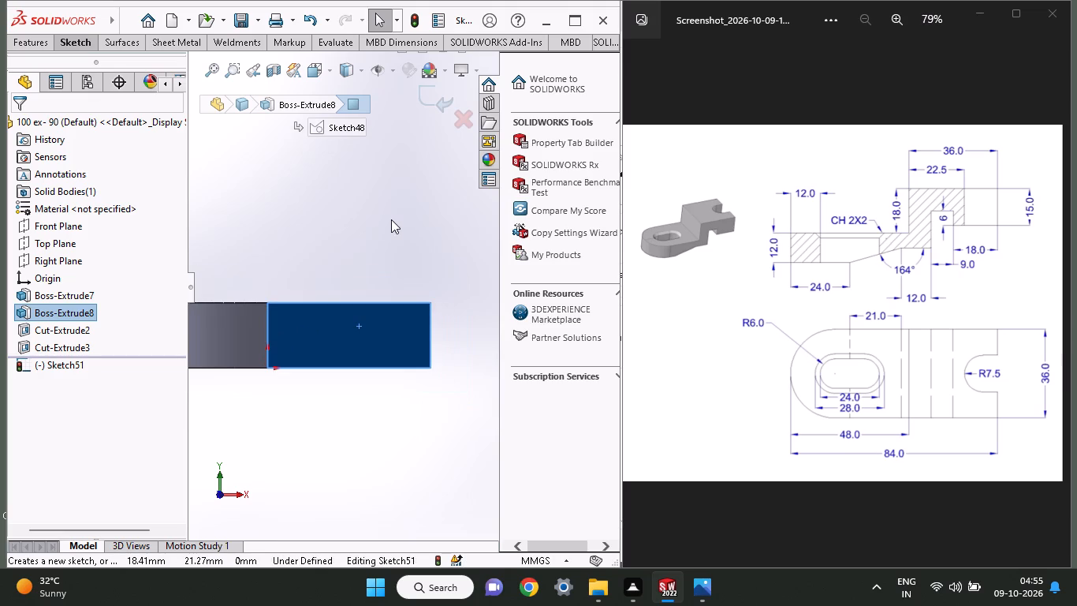
pyautogui.click(76, 46)
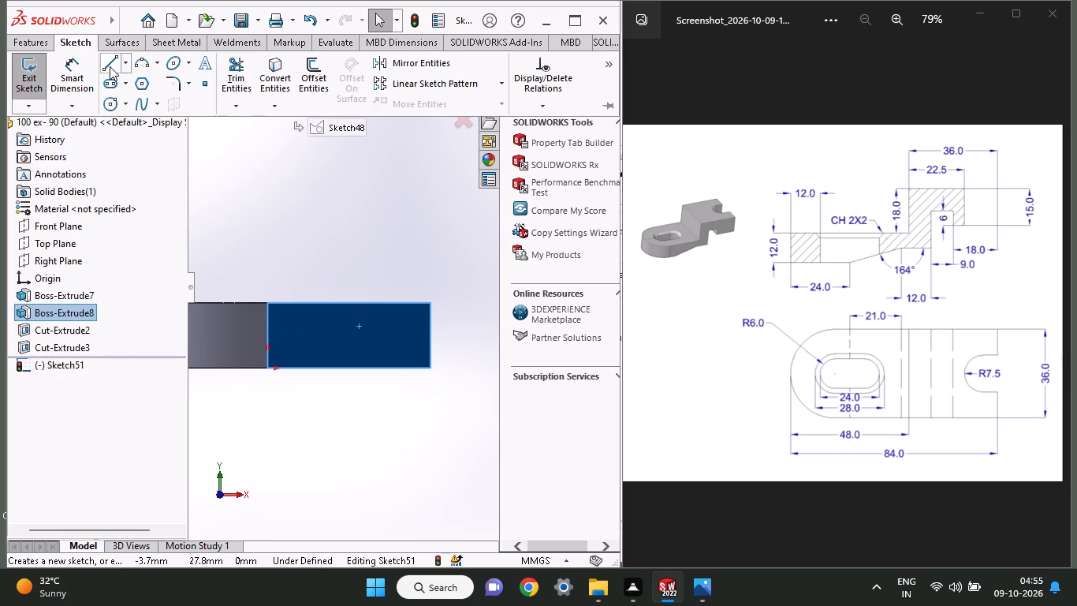
pyautogui.click(110, 66)
pyautogui.click(431, 302)
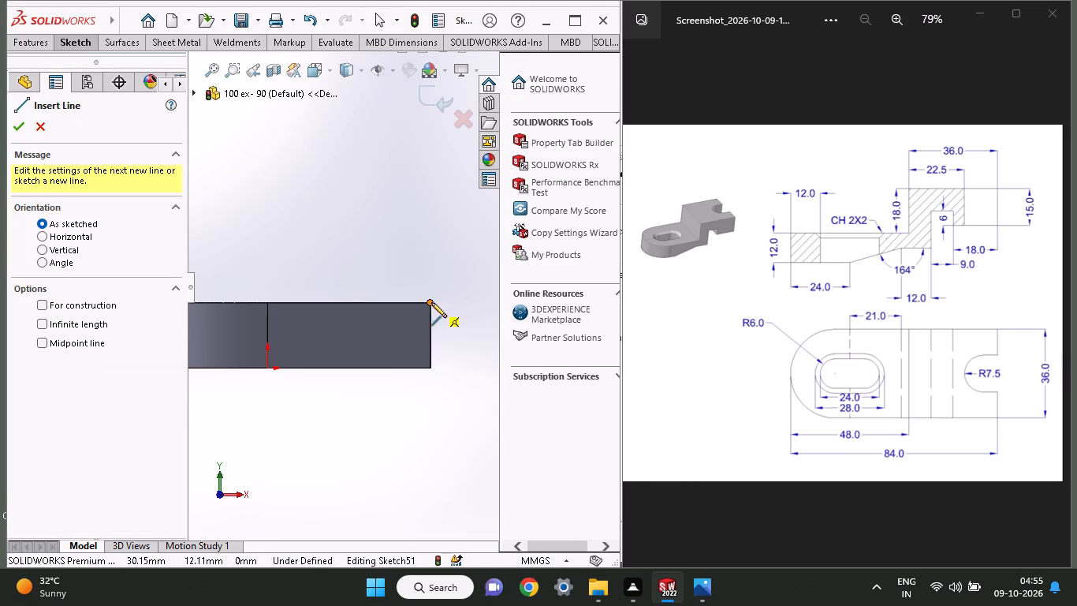
pyautogui.click(431, 209)
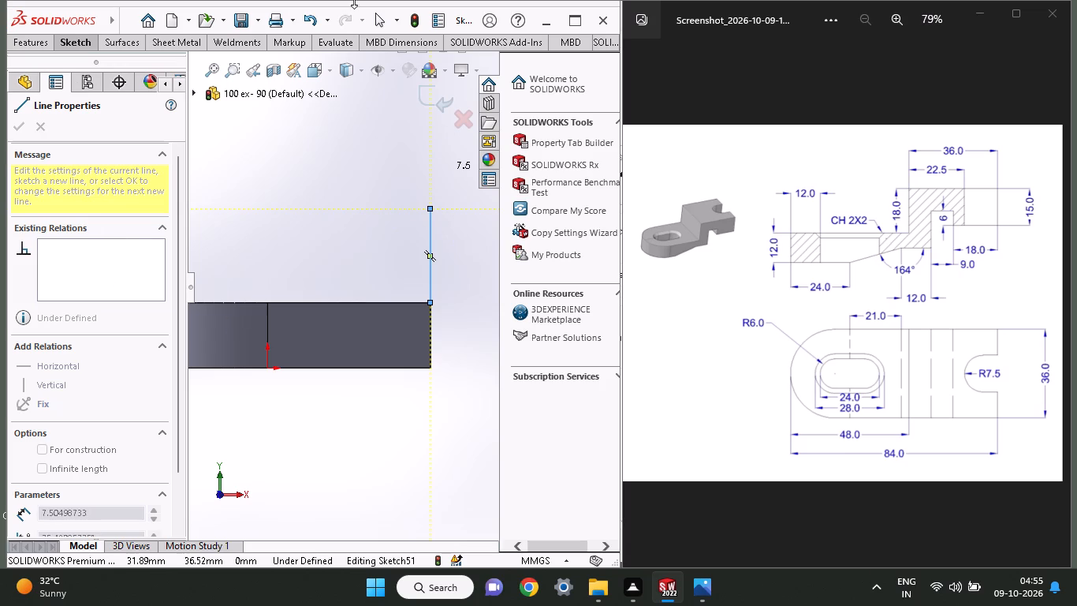
# Dimension the vertical line's length to 18 mm.
pyautogui.click(76, 43)
pyautogui.click(76, 69)
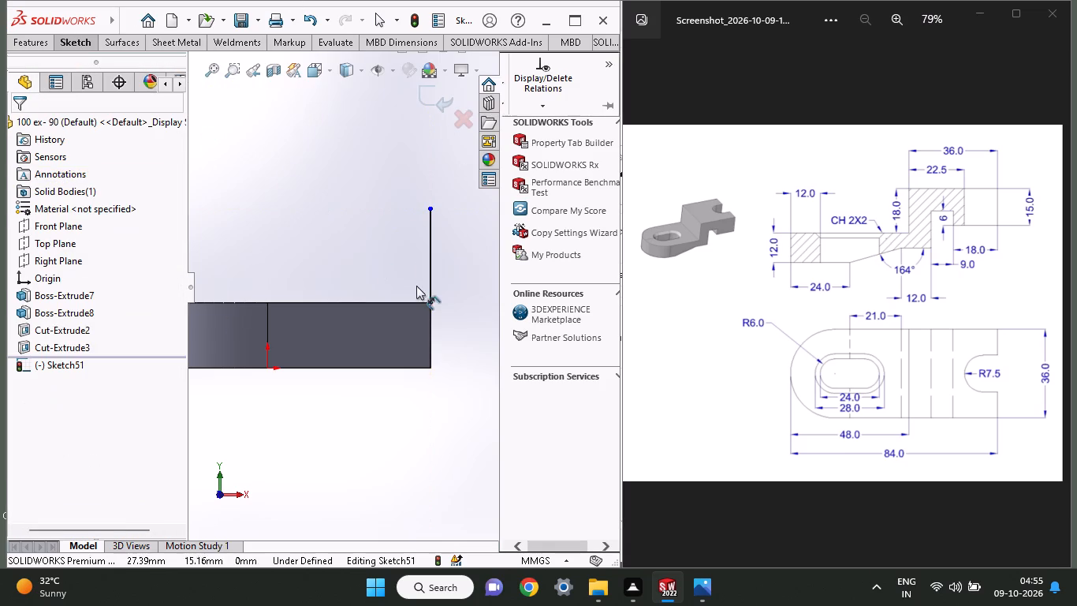
pyautogui.click(429, 250)
pyautogui.click(390, 256)
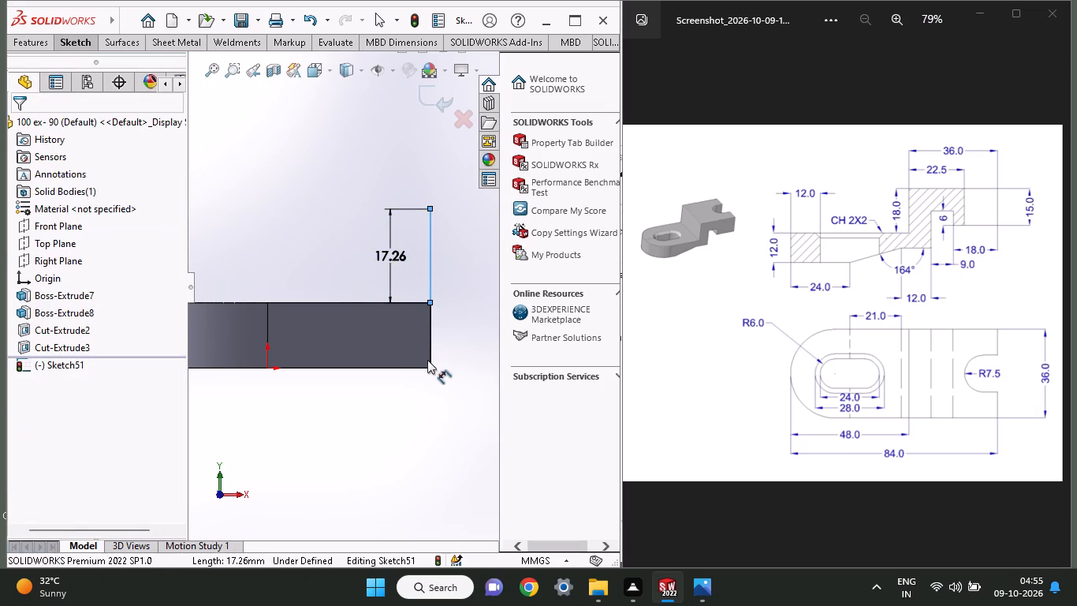
pyautogui.write('18')
pyautogui.press('Return')
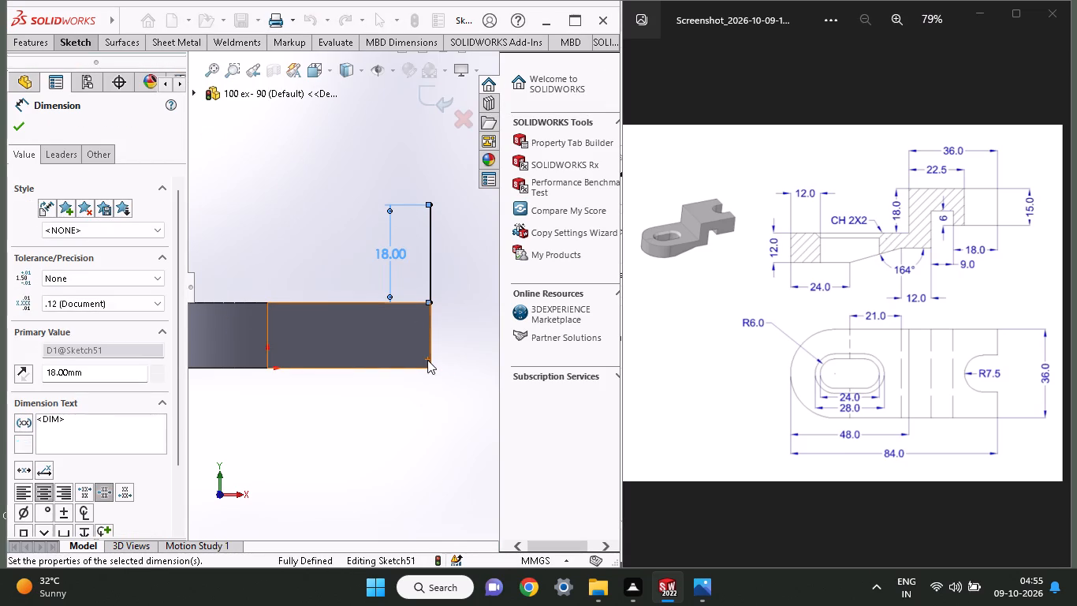
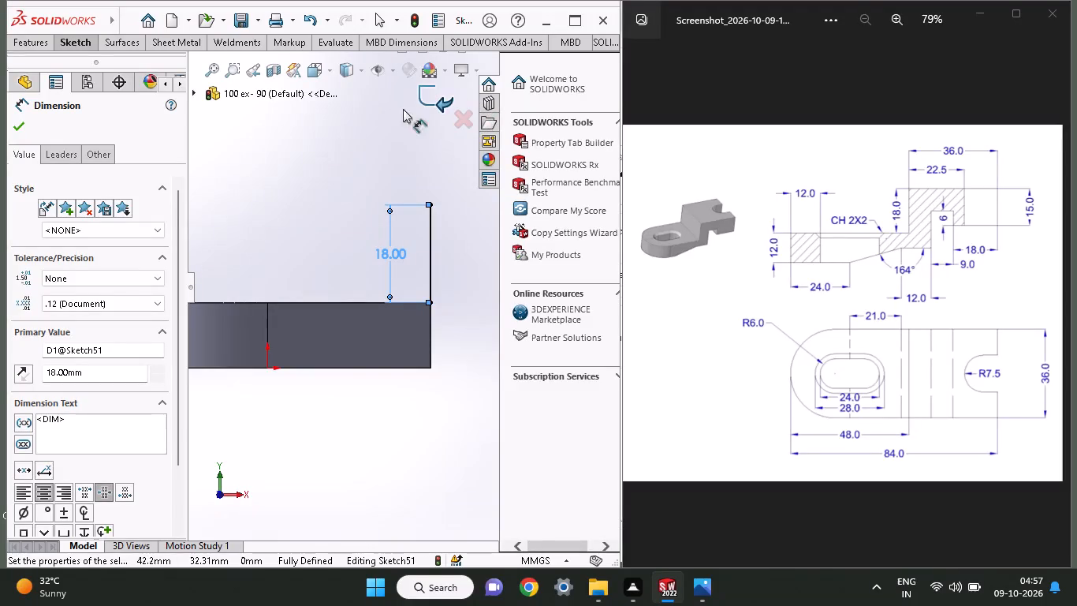
# Draw a horizontal line about 20 mm long from the vertical line's upper end, heading away from the plate.
pyautogui.scroll(-1, 503, 266)
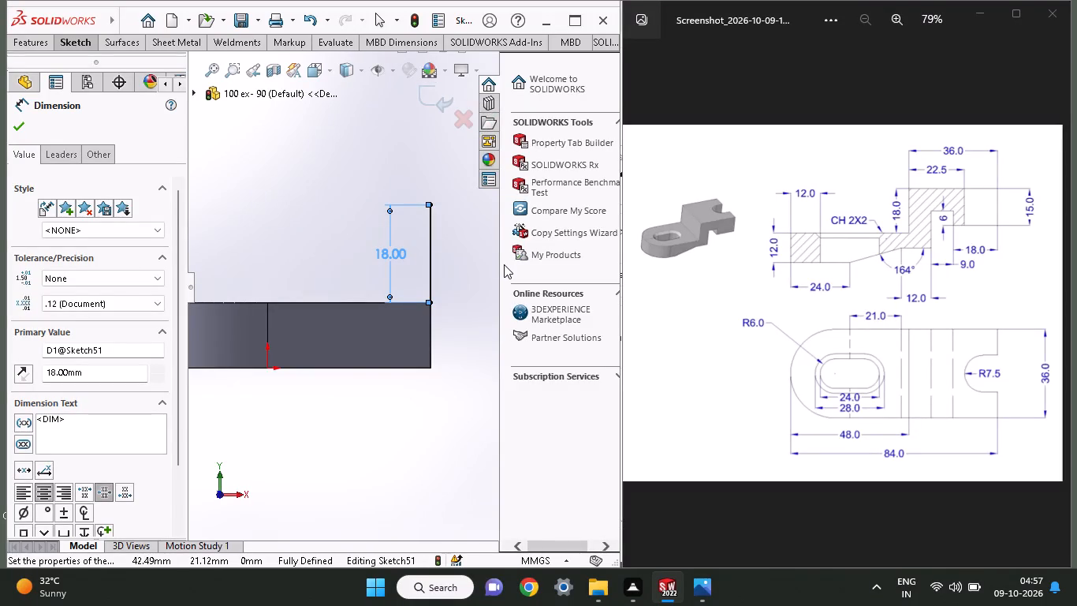
pyautogui.scroll(1, 436, 286)
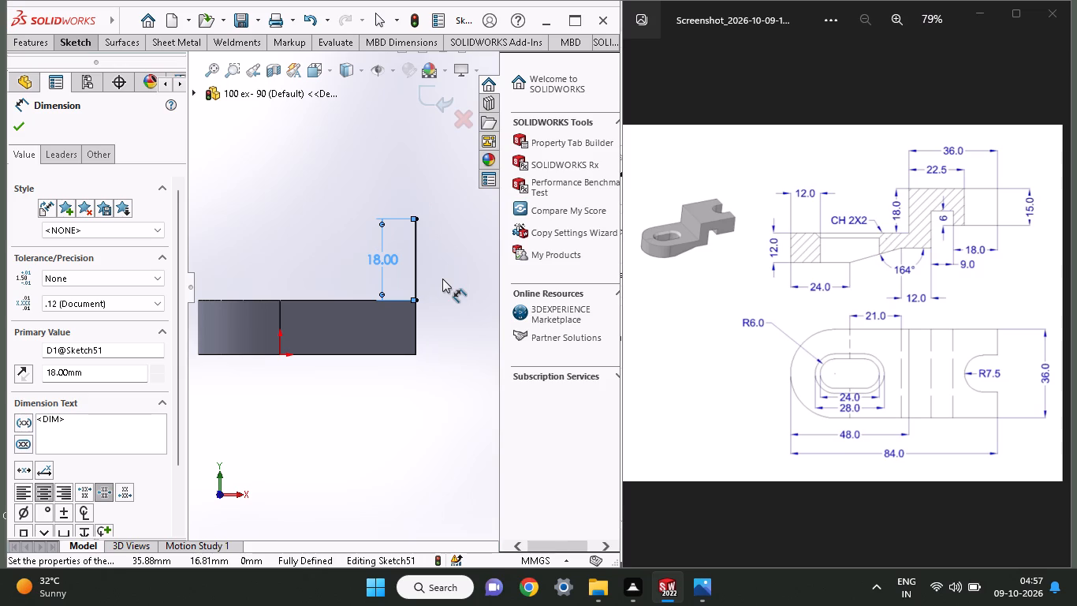
pyautogui.click(70, 34)
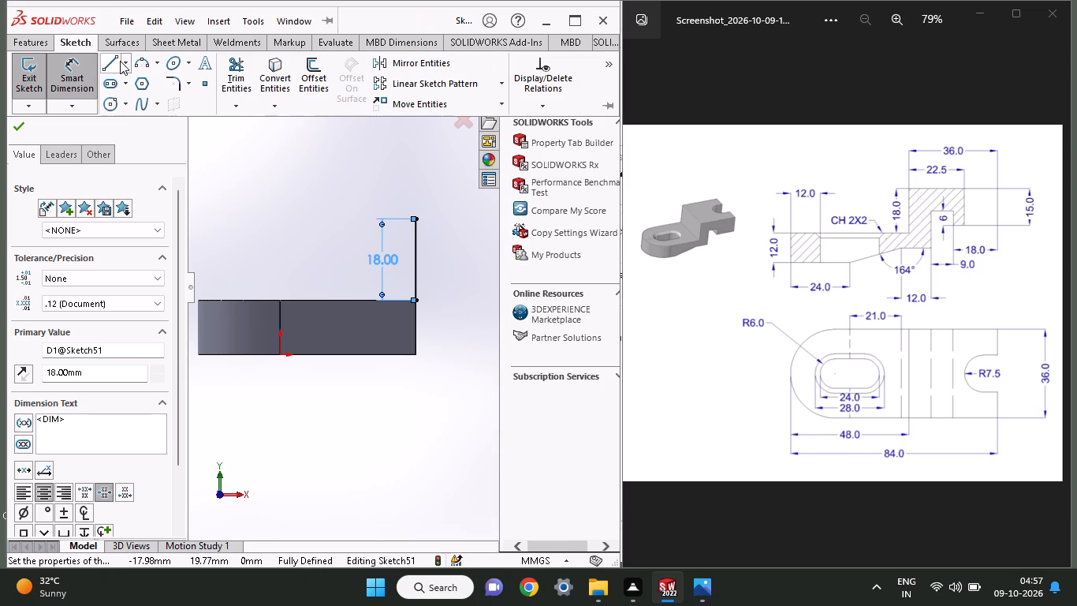
pyautogui.click(114, 63)
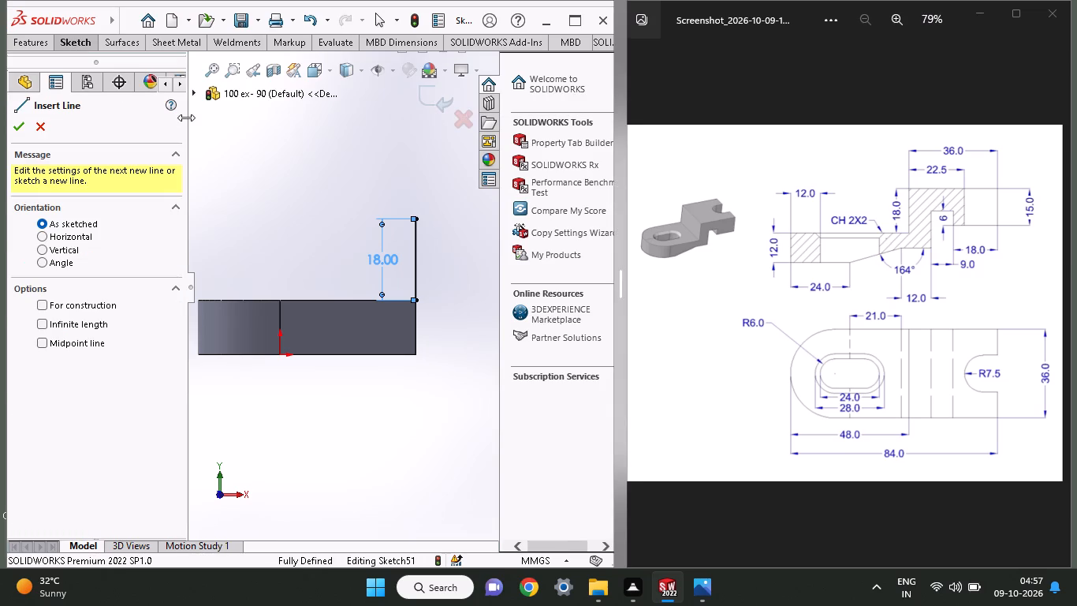
pyautogui.scroll(-1, 339, 196)
pyautogui.click(432, 230)
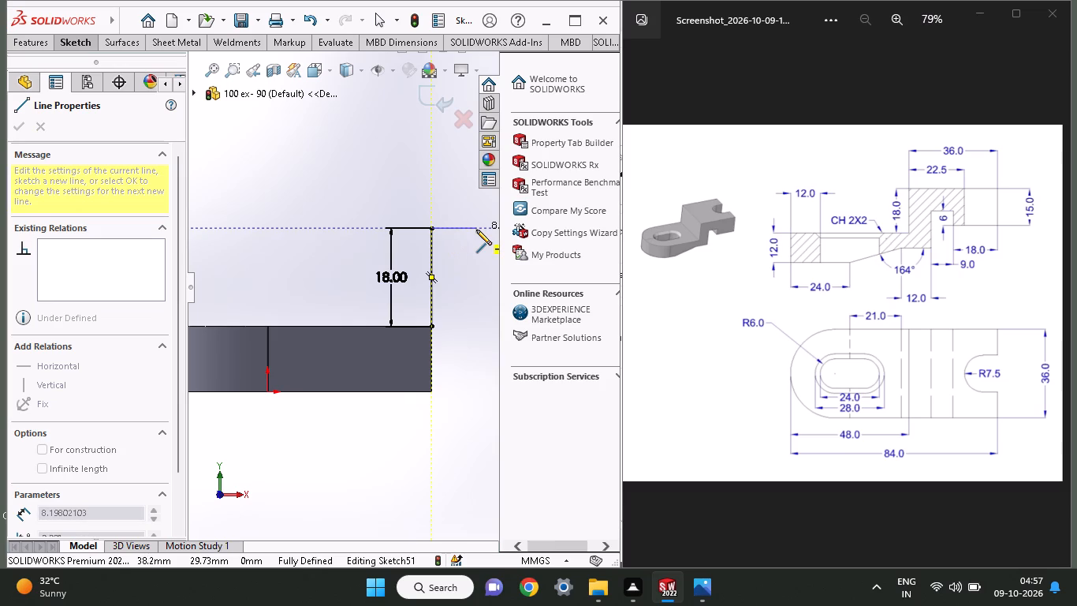
pyautogui.keyDown('ctrl'); pyautogui.scroll(5, 505, 204); pyautogui.keyUp('ctrl')
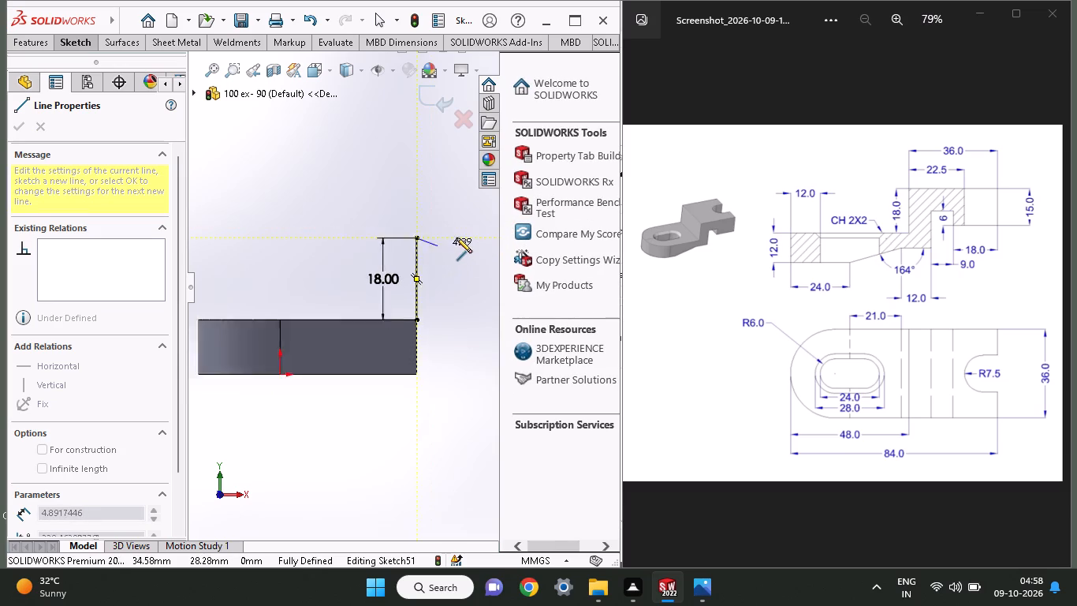
pyautogui.keyDown('ctrl'); pyautogui.scroll(2, 457, 238); pyautogui.keyUp('ctrl')
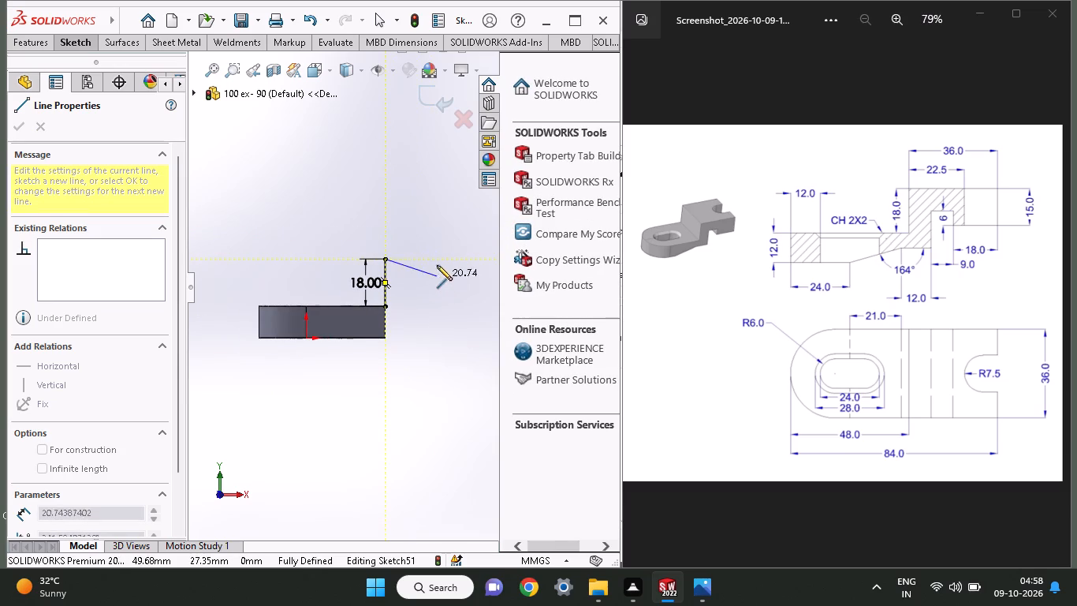
pyautogui.click(437, 261)
pyautogui.rightClick(380, 190)
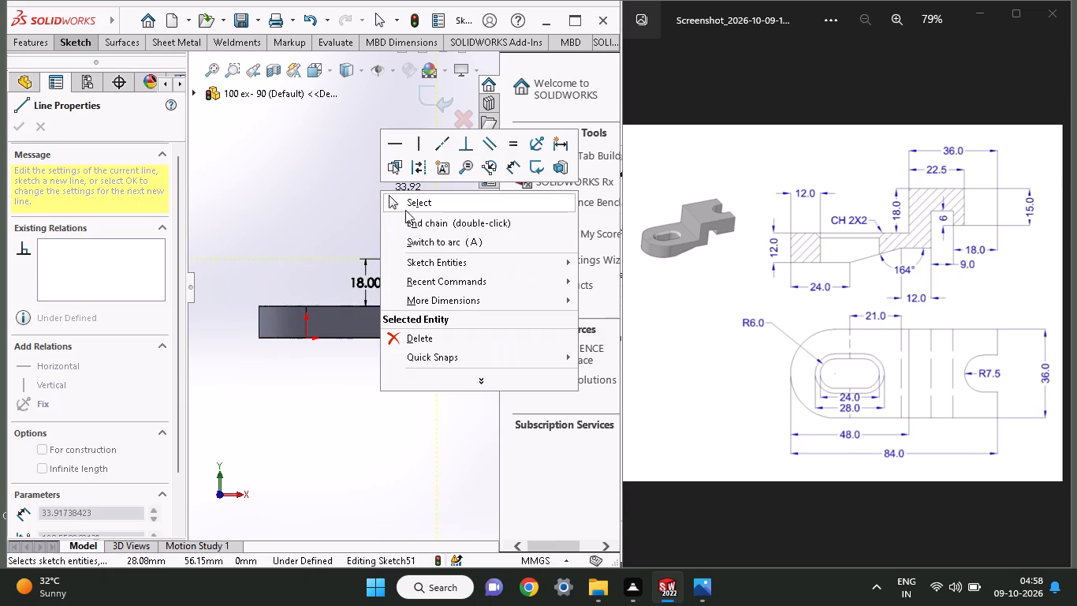
pyautogui.click(405, 209)
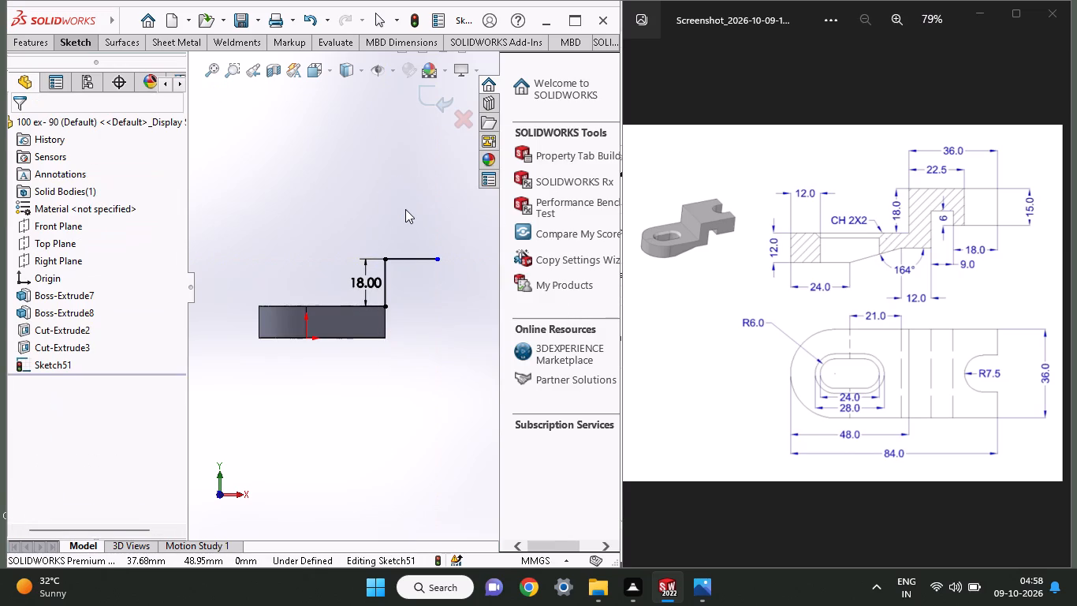
# Dimension the upper horizontal line's length to 36 mm.
pyautogui.click(83, 40)
pyautogui.click(75, 77)
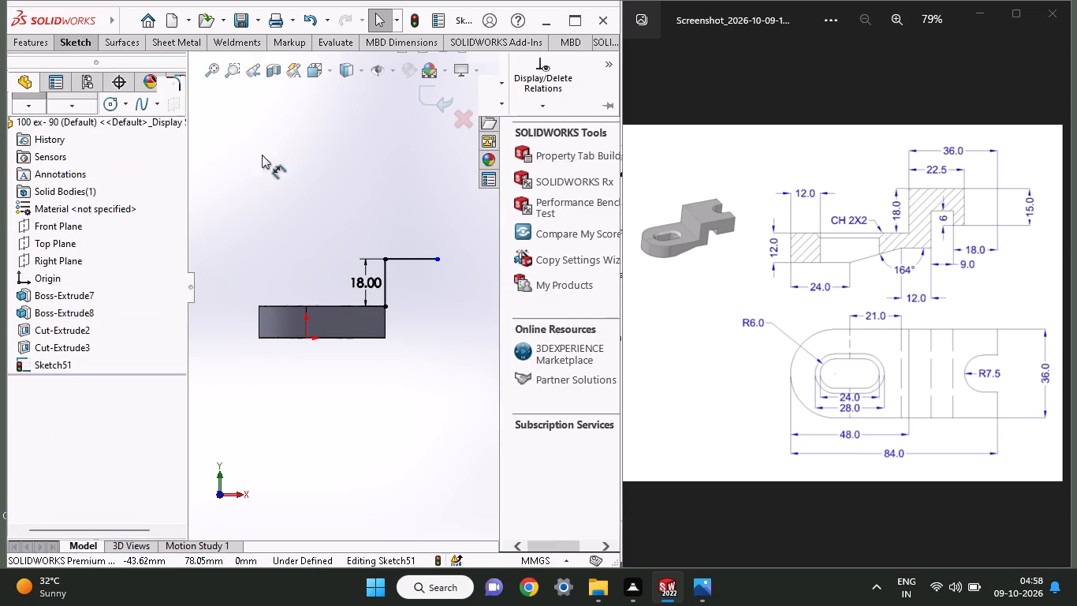
pyautogui.click(412, 263)
pyautogui.click(412, 204)
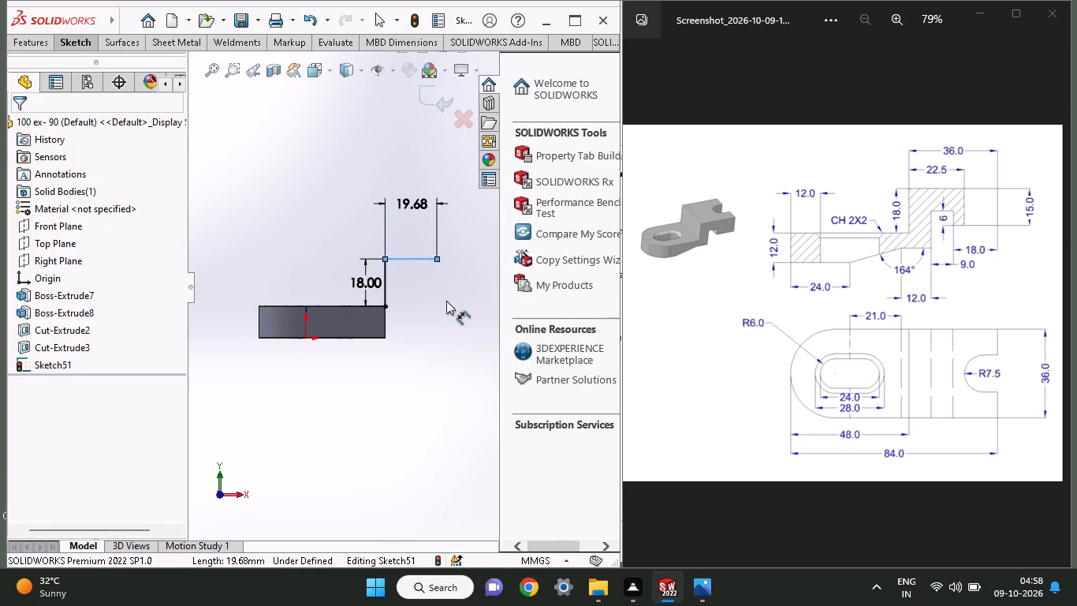
pyautogui.write('36')
pyautogui.press('Return')
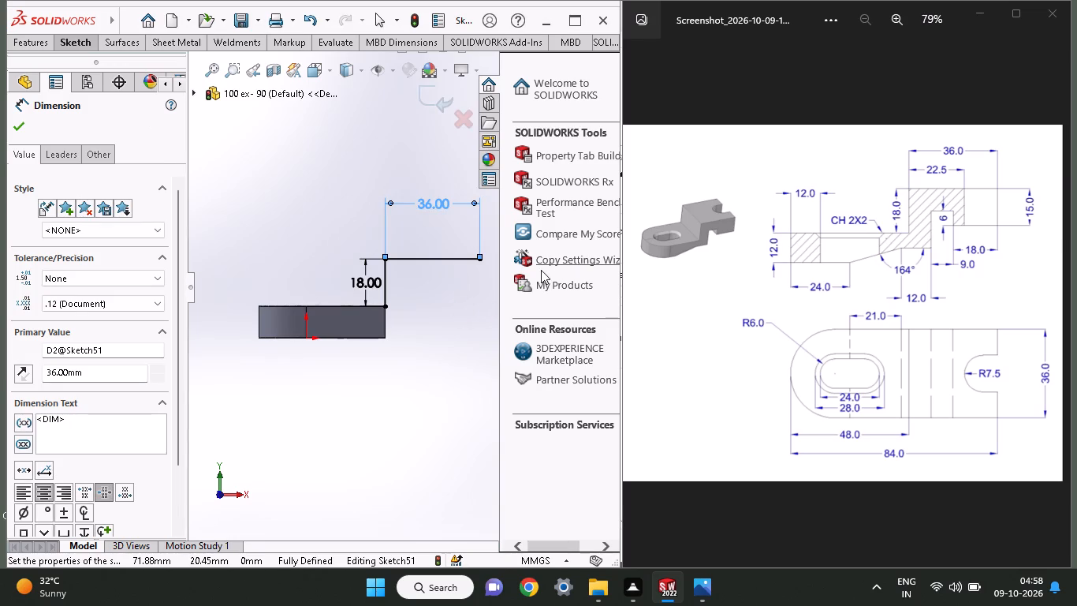
# Draw a vertical line about 15 mm down from the free end of the 36 mm horizontal line.
pyautogui.click(79, 47)
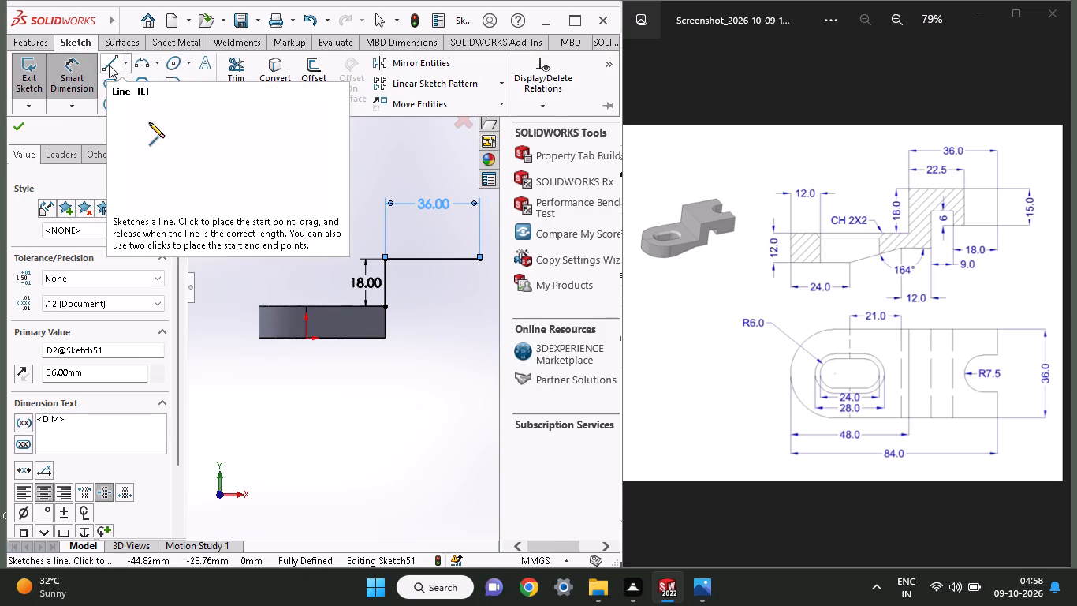
pyautogui.click(109, 65)
pyautogui.click(482, 262)
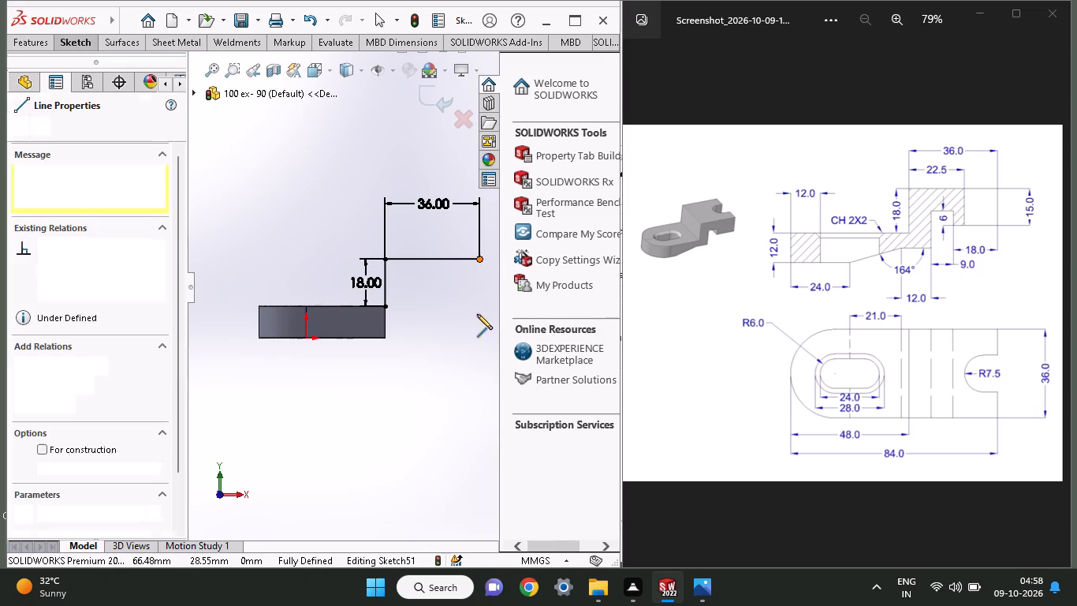
pyautogui.click(477, 299)
pyautogui.rightClick(448, 309)
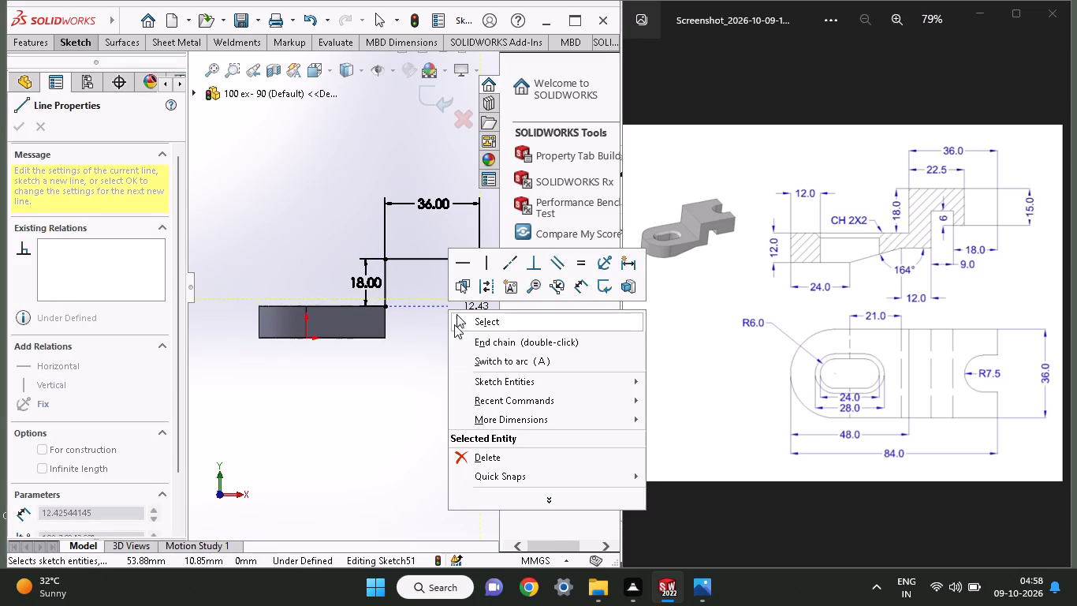
pyautogui.click(457, 324)
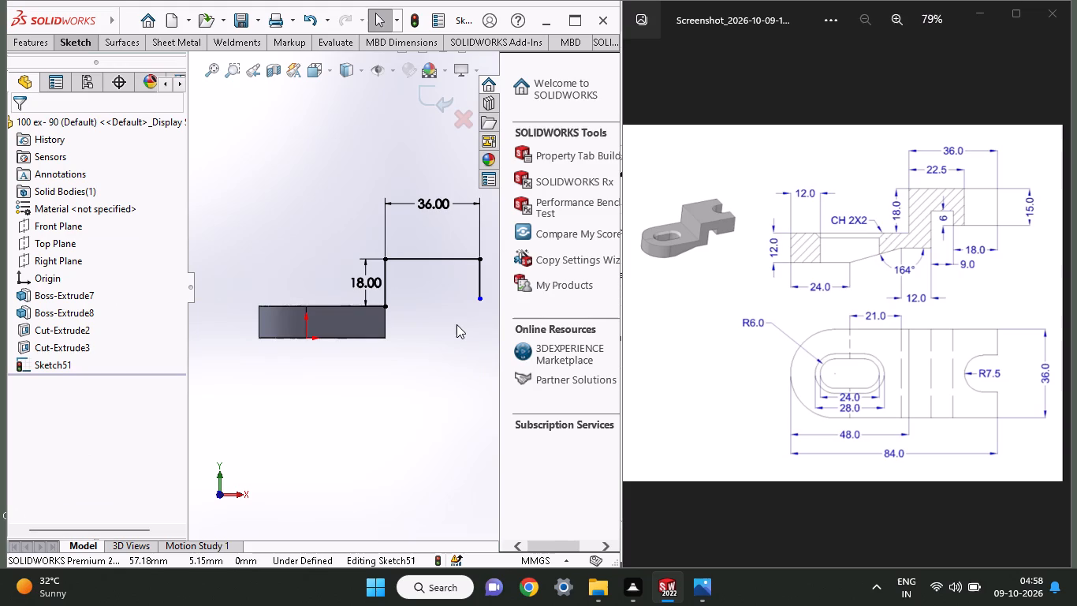
# Dimension the outer vertical line's length to 15 mm.
pyautogui.scroll(1, 457, 324)
pyautogui.click(64, 43)
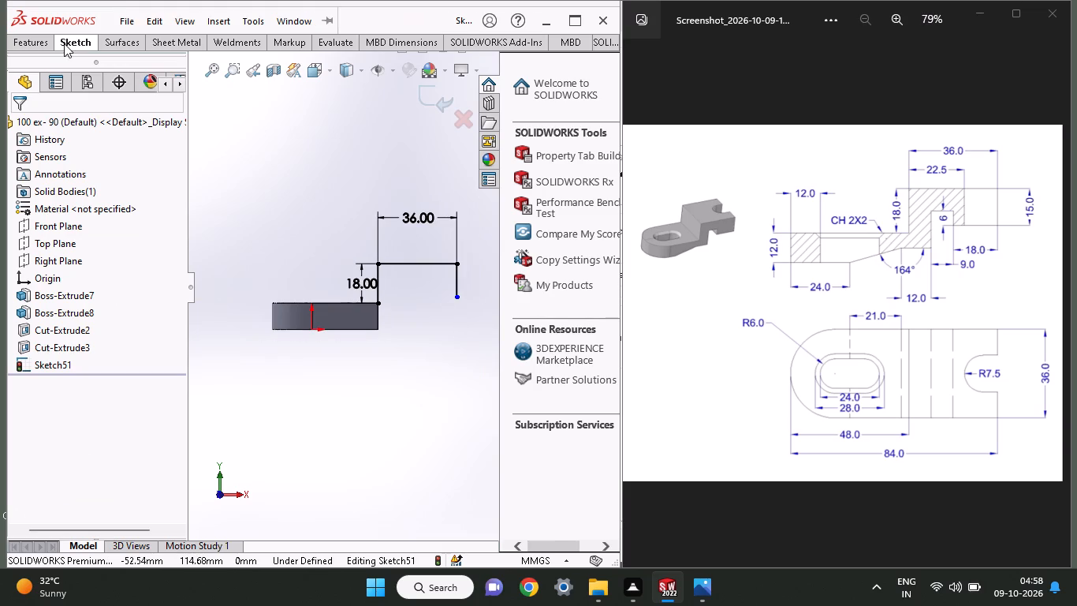
pyautogui.click(69, 61)
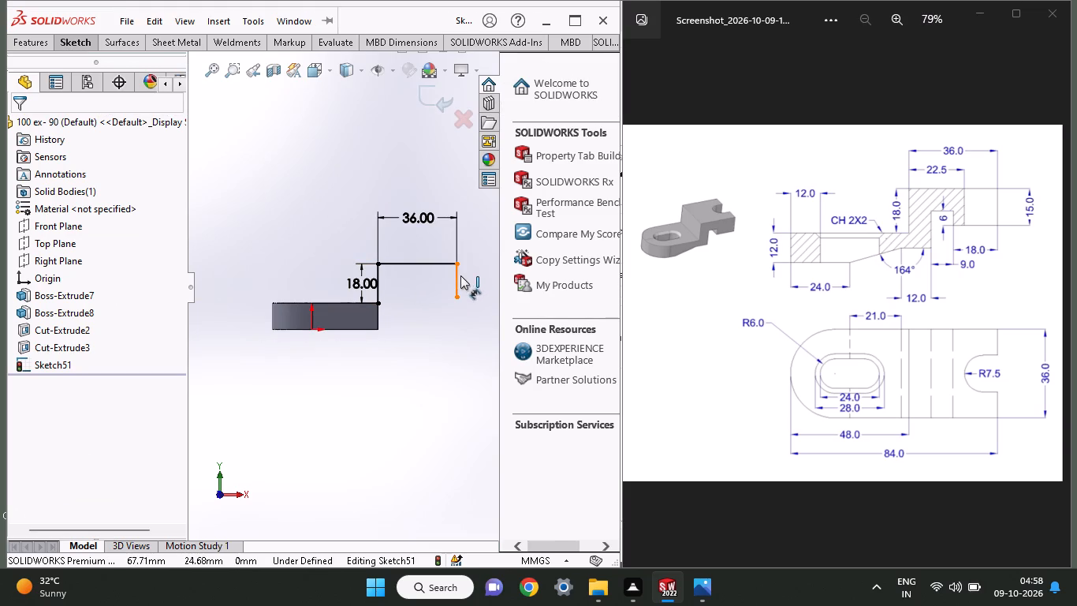
pyautogui.click(460, 275)
pyautogui.click(489, 278)
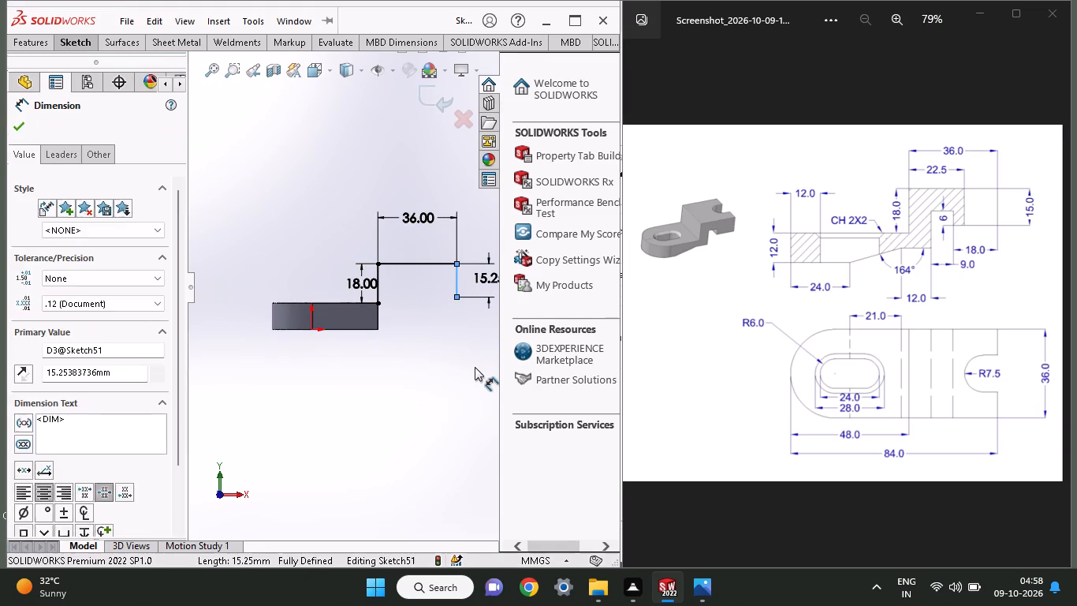
pyautogui.write('15')
pyautogui.press('Return')
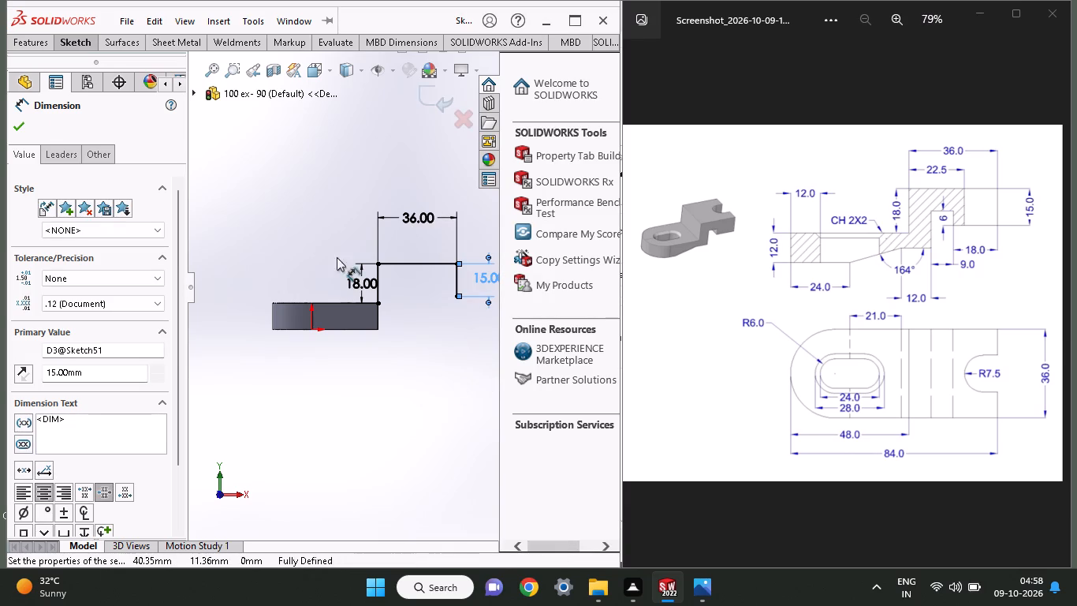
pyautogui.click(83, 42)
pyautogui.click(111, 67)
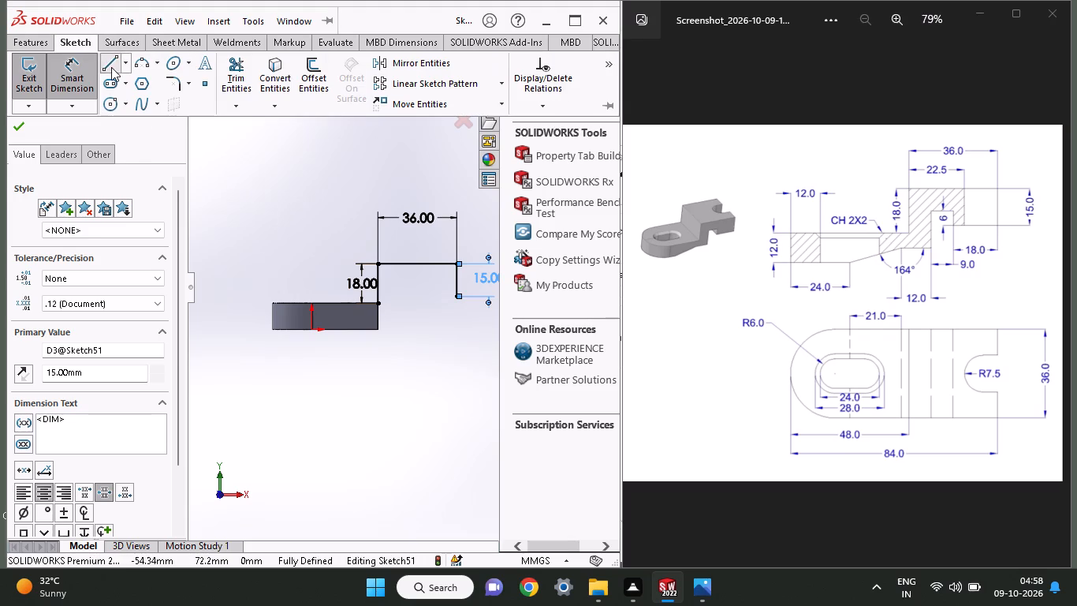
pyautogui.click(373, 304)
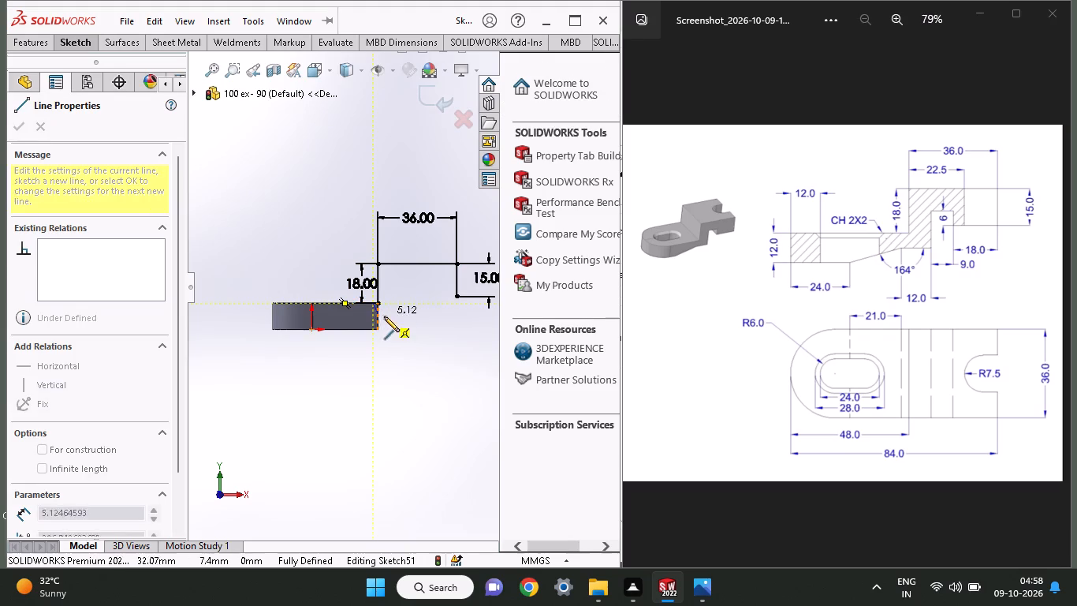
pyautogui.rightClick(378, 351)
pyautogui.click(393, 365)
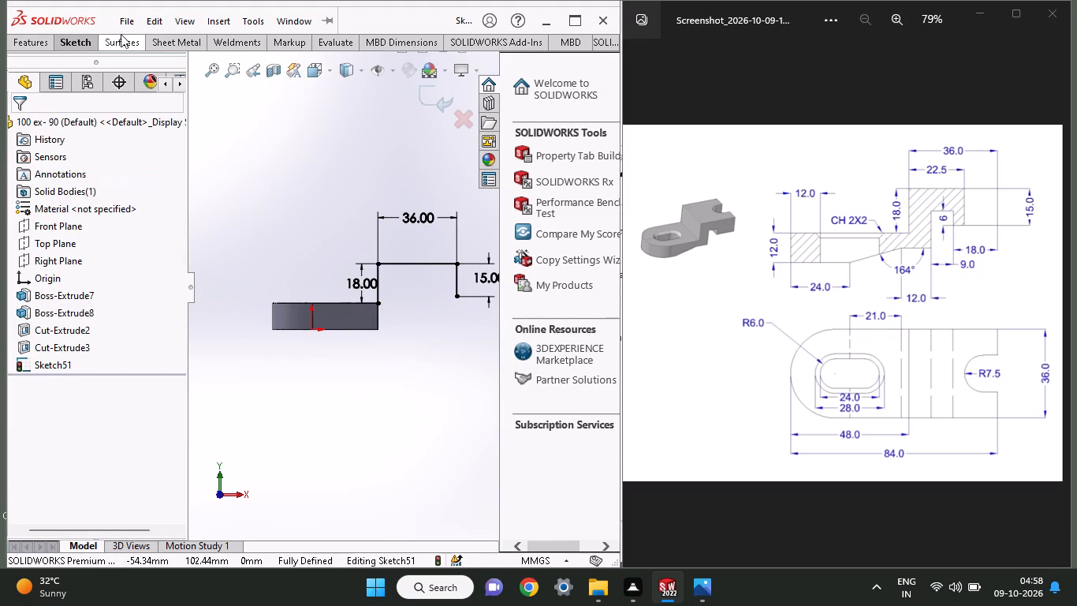
# Close the profile with lines 12 mm down the plate's square end, 36 mm along its bottom level, and up to the 15 mm line's lower end.
pyautogui.click(86, 39)
pyautogui.click(110, 58)
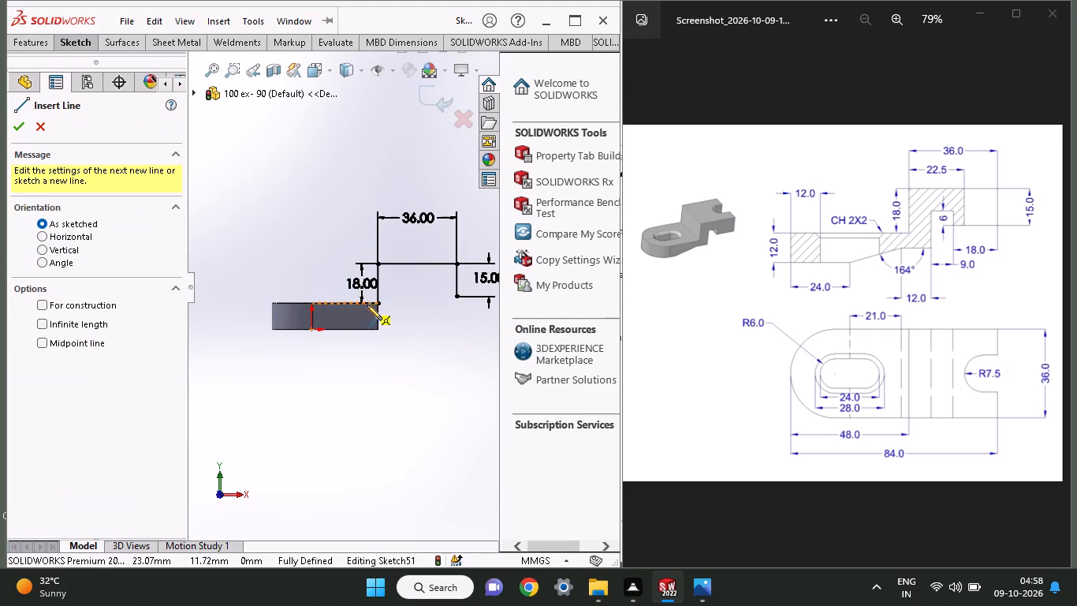
pyautogui.click(380, 304)
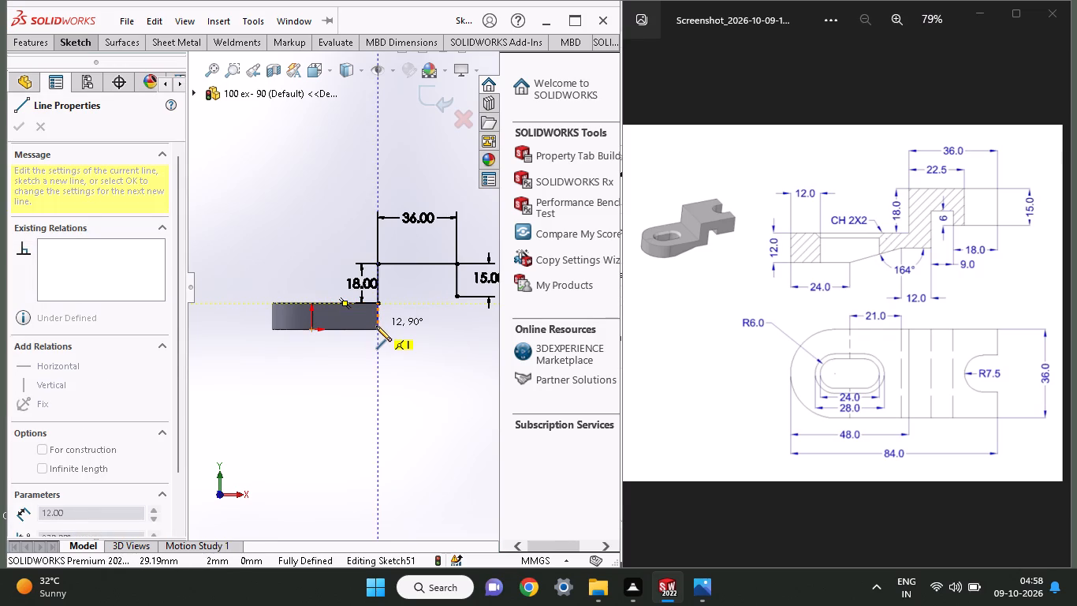
pyautogui.click(376, 329)
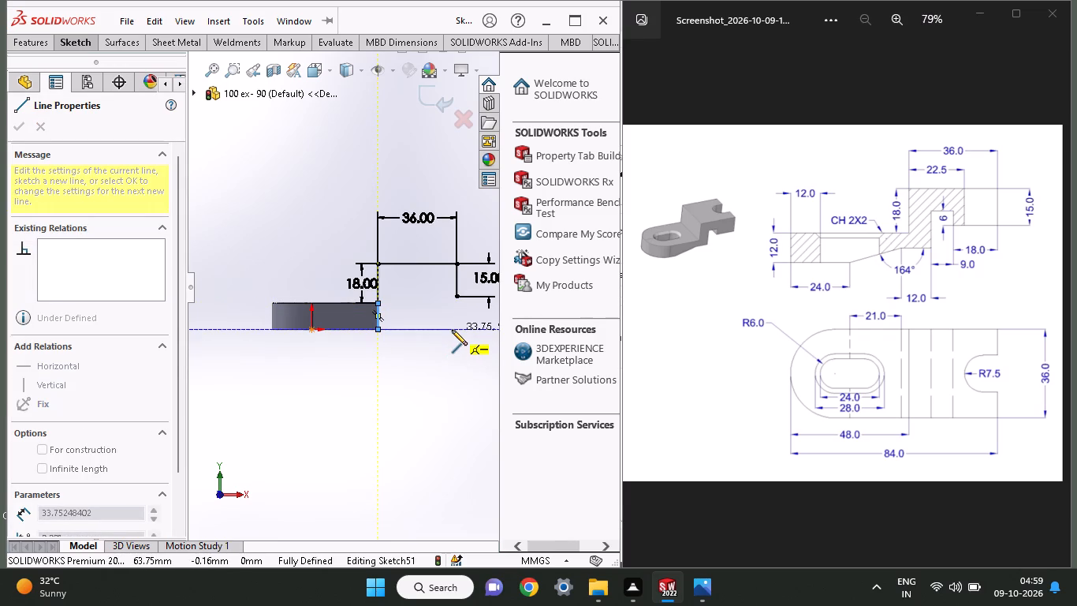
pyautogui.click(456, 329)
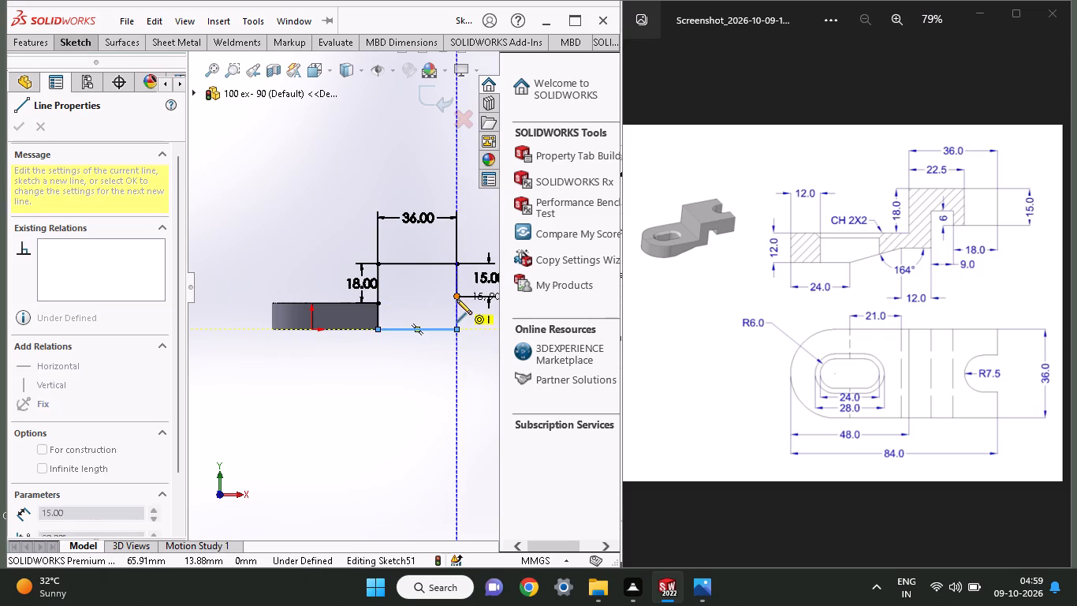
pyautogui.click(457, 299)
pyautogui.rightClick(424, 379)
pyautogui.click(434, 389)
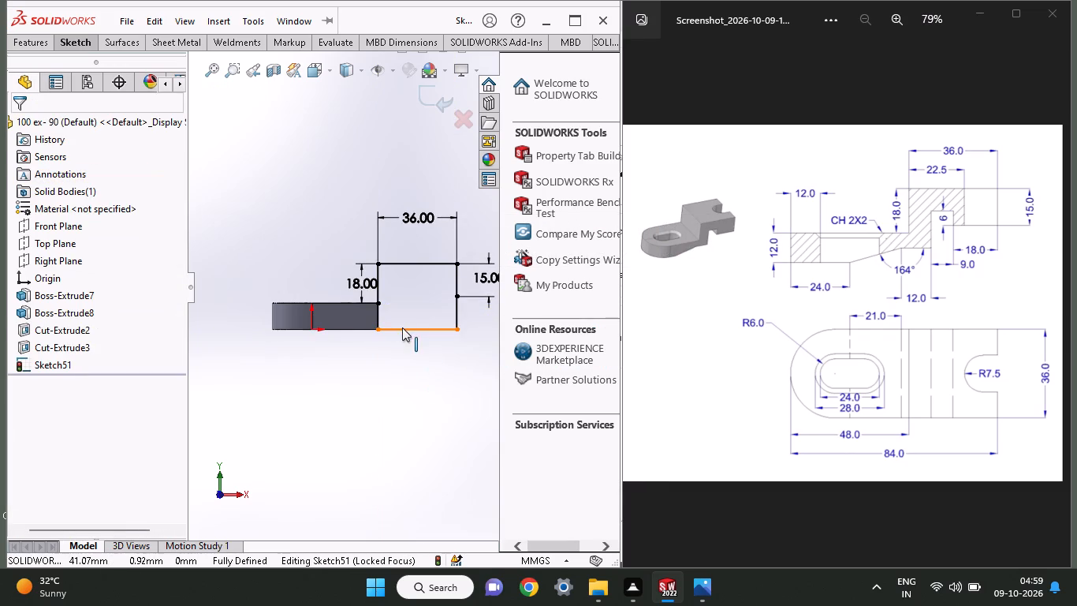
# Extrude the closed step profile 36 mm as a blind boss in the reversed direction, across the plate's width.
pyautogui.moveTo(383, 384); pyautogui.dragTo(370, 409, button='middle')
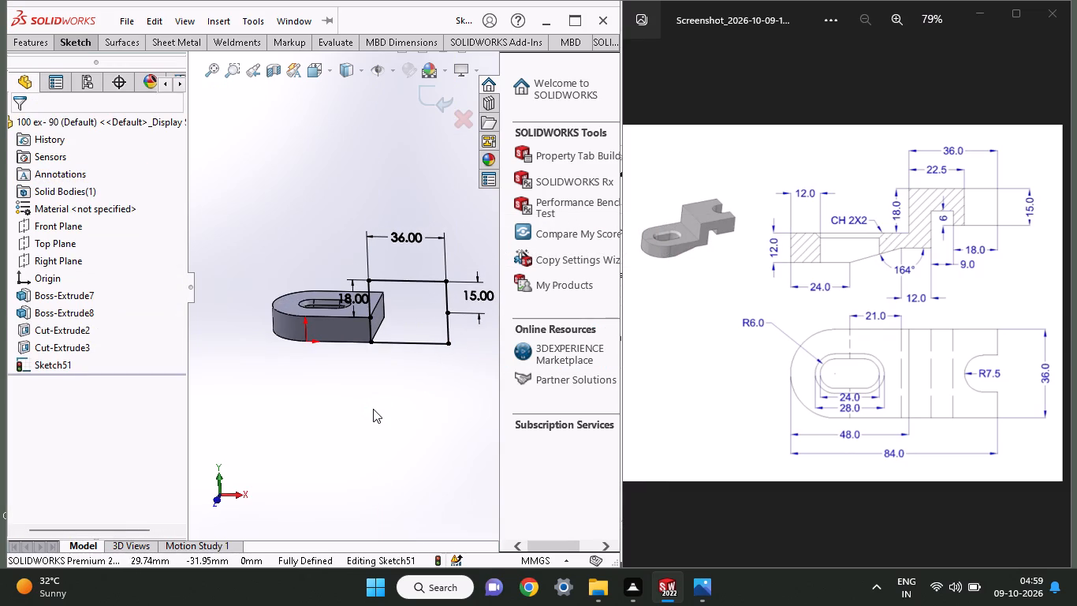
pyautogui.click(33, 40)
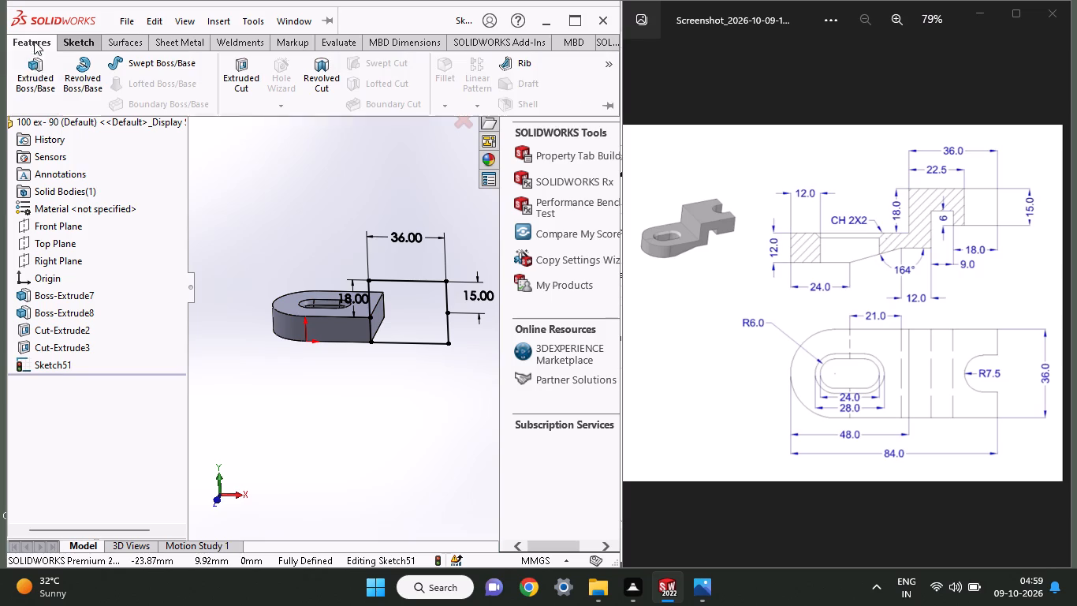
pyautogui.click(35, 67)
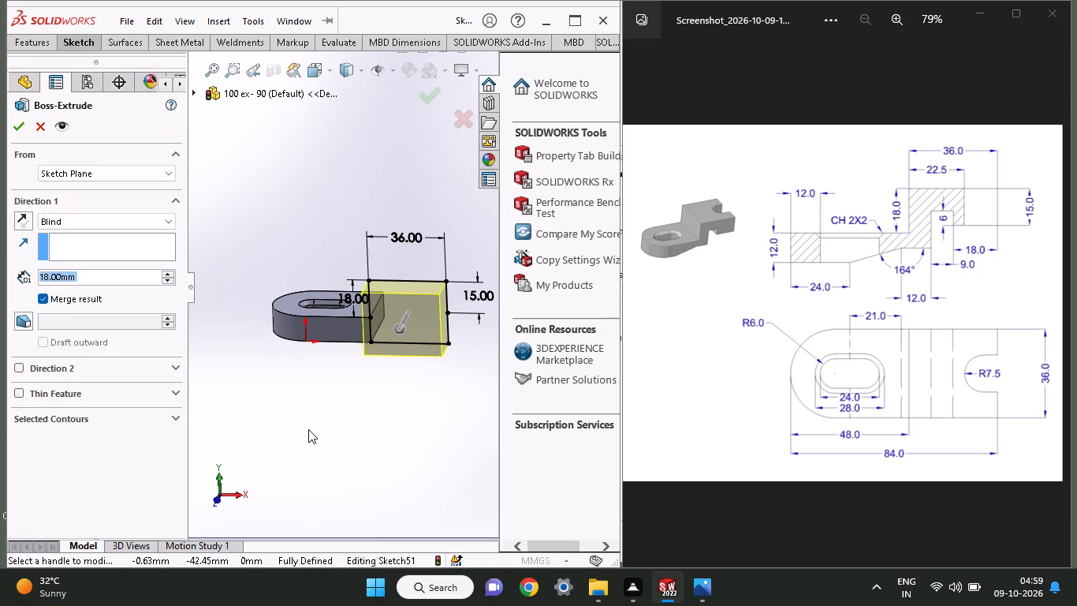
pyautogui.click(23, 229)
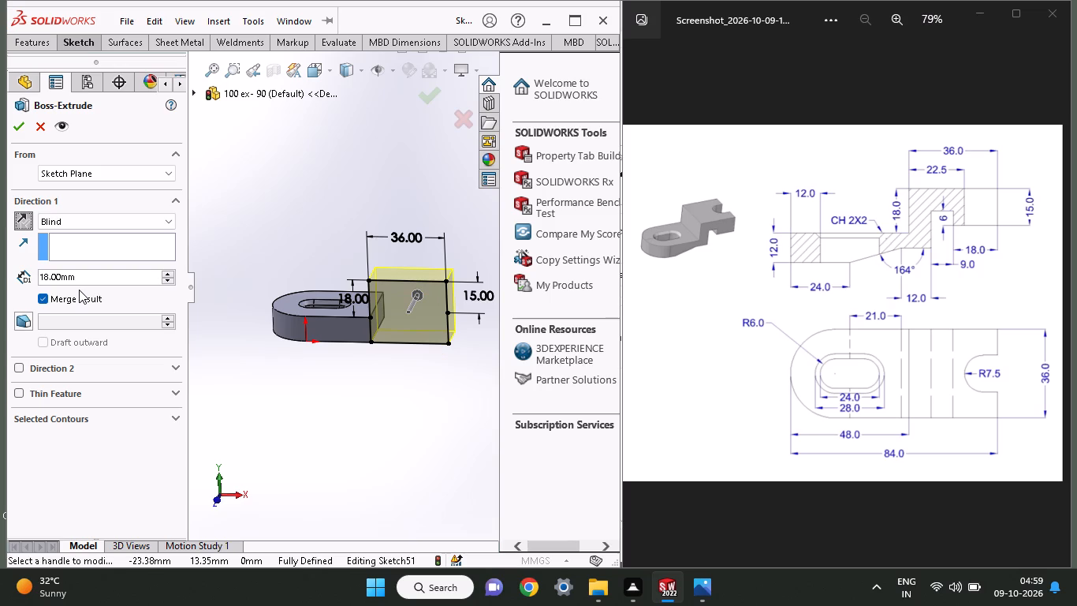
pyautogui.moveTo(76, 279); pyautogui.dragTo(0, 289)
pyautogui.write('36')
pyautogui.press('Return')
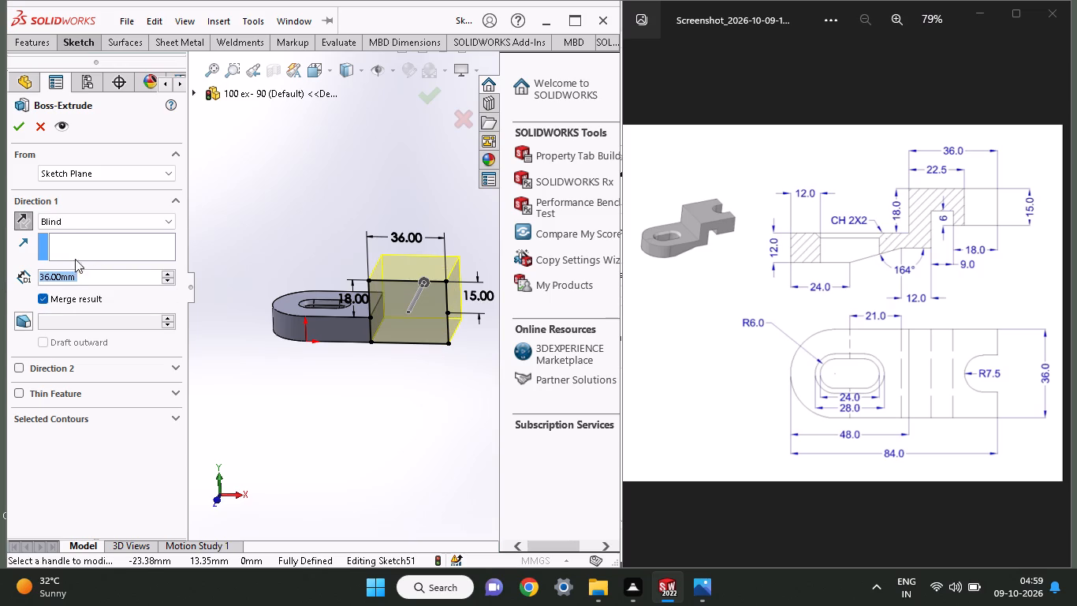
pyautogui.moveTo(241, 193); pyautogui.dragTo(248, 322, button='middle')
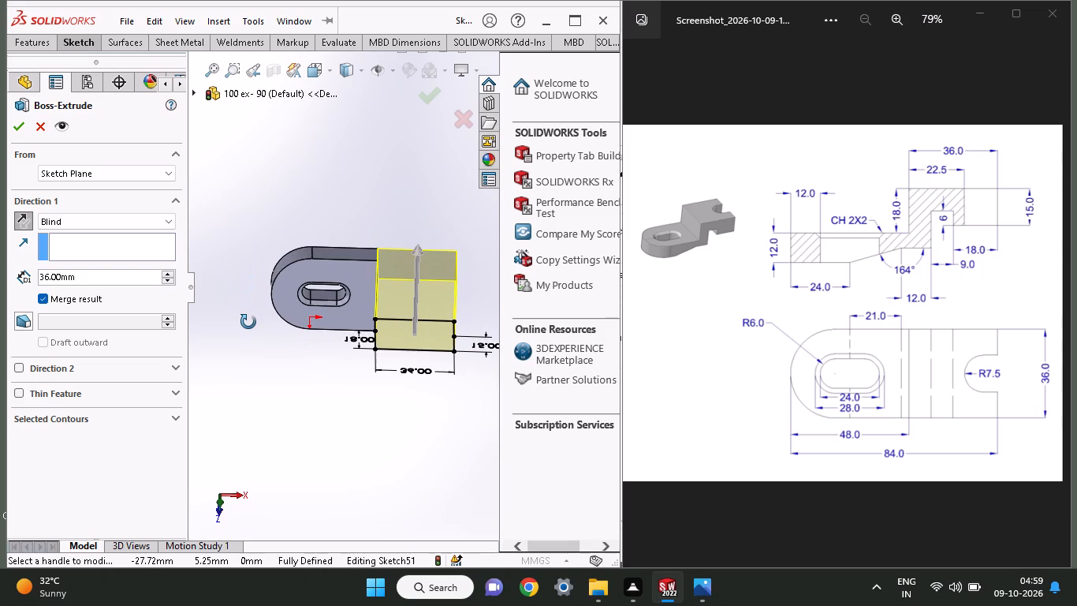
pyautogui.moveTo(248, 322); pyautogui.dragTo(270, 286, button='middle')
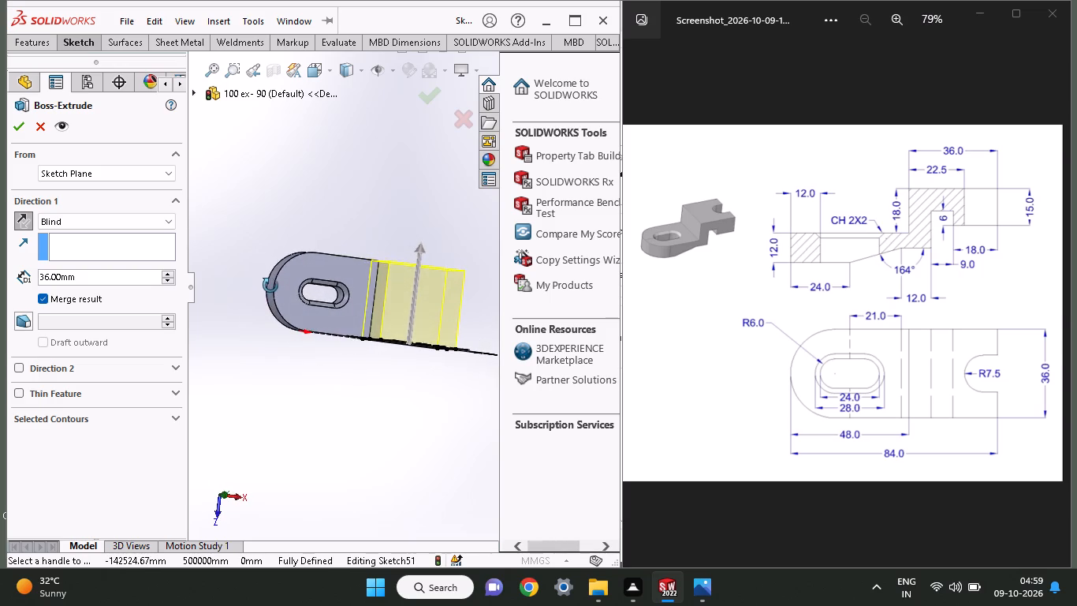
pyautogui.moveTo(270, 286); pyautogui.dragTo(245, 241, button='middle')
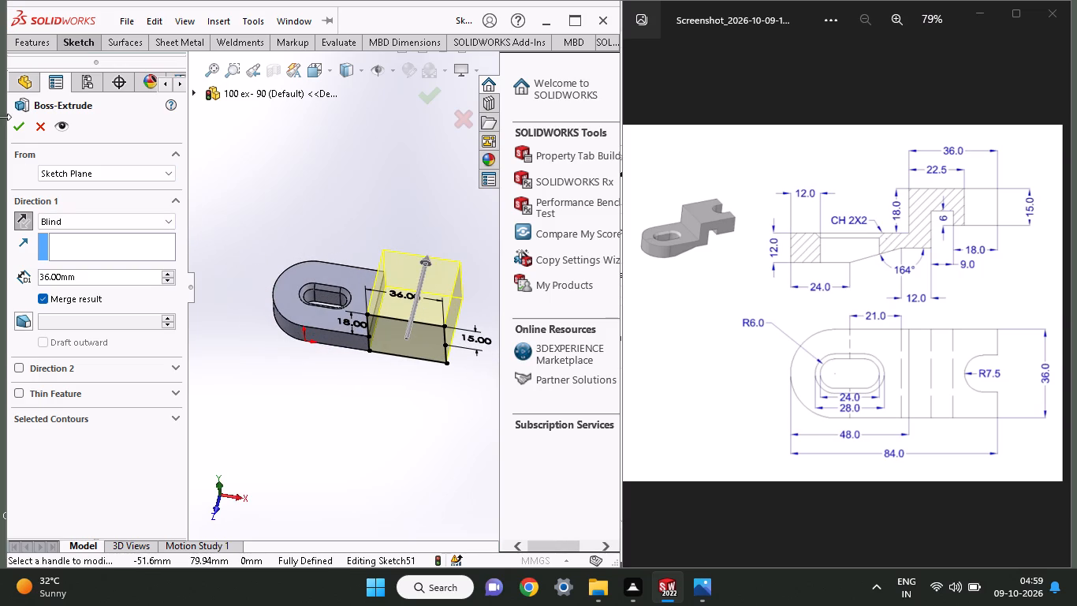
pyautogui.click(17, 130)
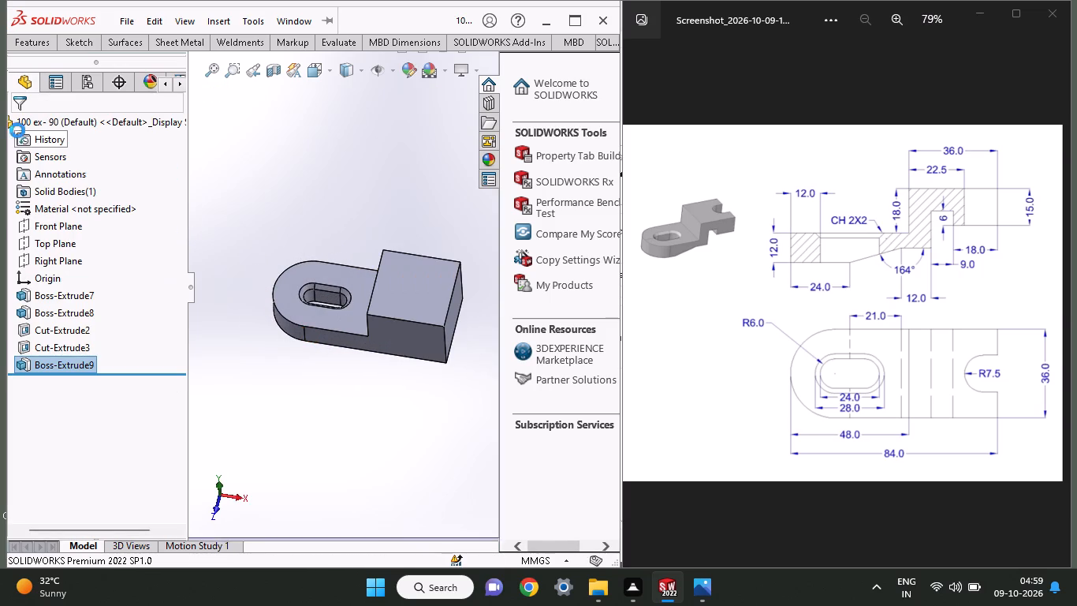
# Start a new sketch on the top face of the raised step block.
pyautogui.moveTo(419, 383); pyautogui.dragTo(423, 327, button='middle')
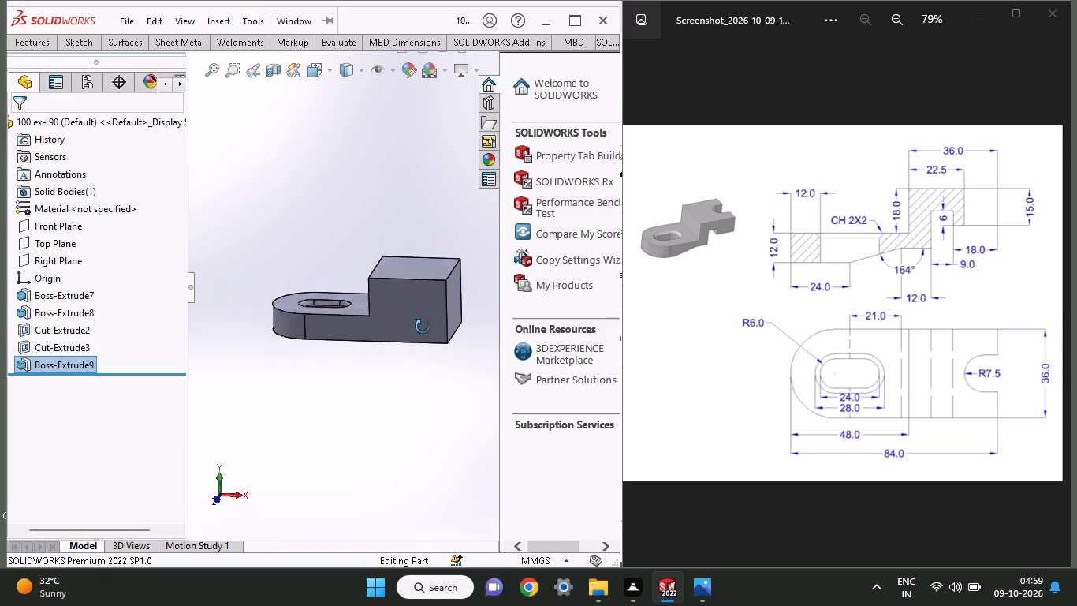
pyautogui.moveTo(423, 327); pyautogui.dragTo(412, 447, button='middle')
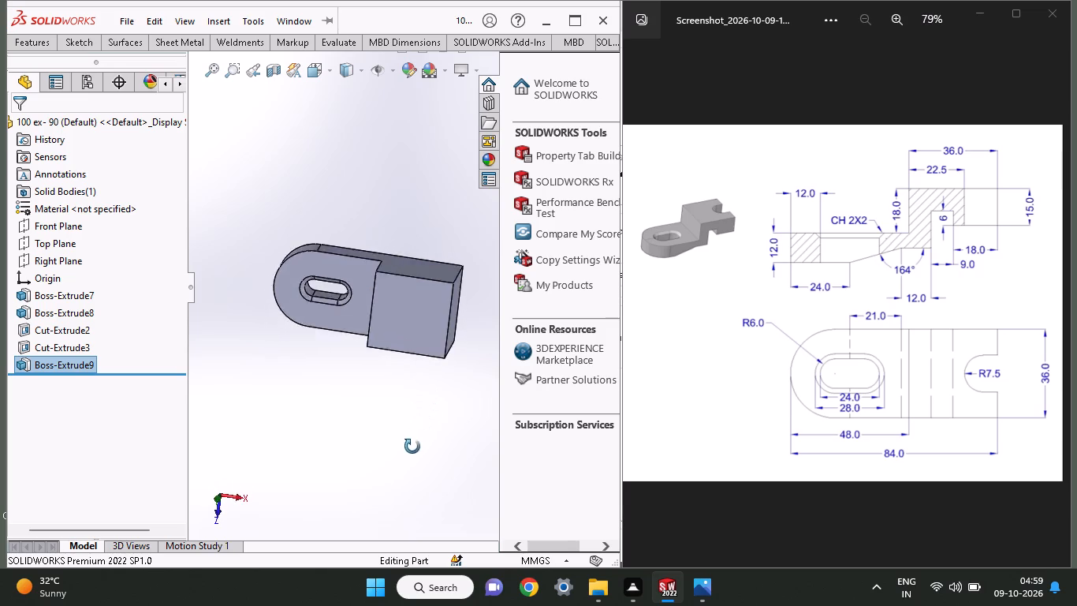
pyautogui.moveTo(412, 447); pyautogui.dragTo(399, 313, button='middle')
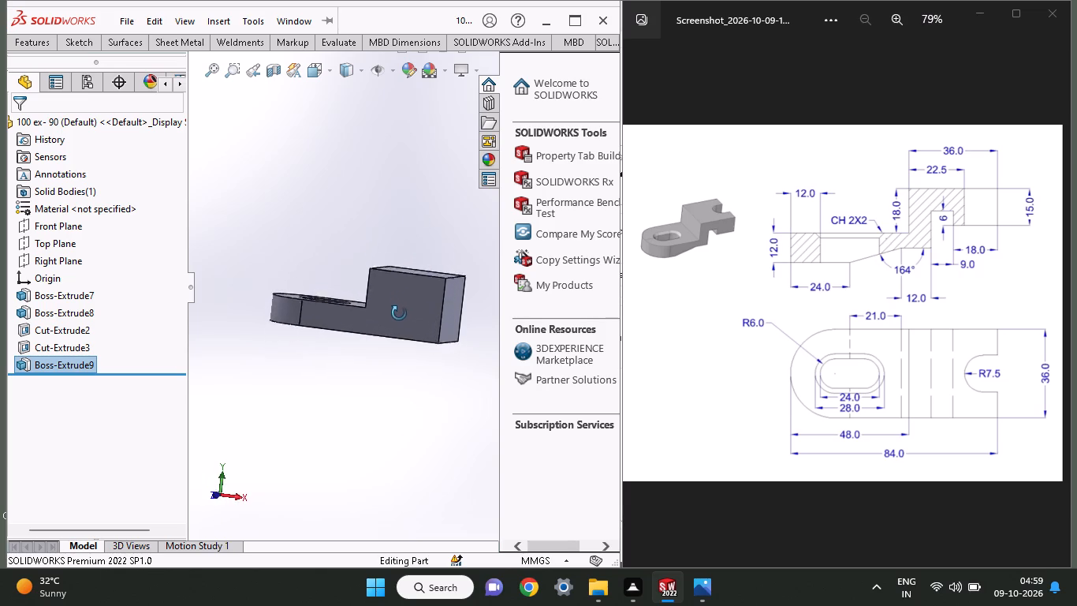
pyautogui.moveTo(399, 313); pyautogui.dragTo(439, 271, button='middle')
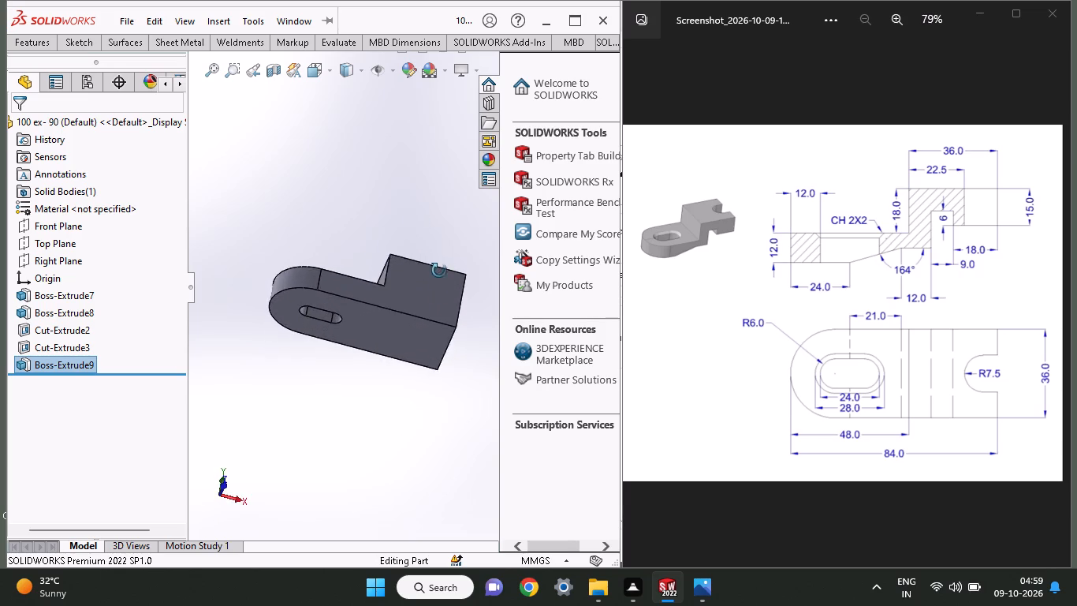
pyautogui.moveTo(439, 271); pyautogui.dragTo(438, 324, button='middle')
pyautogui.moveTo(418, 323); pyautogui.dragTo(391, 320, button='middle')
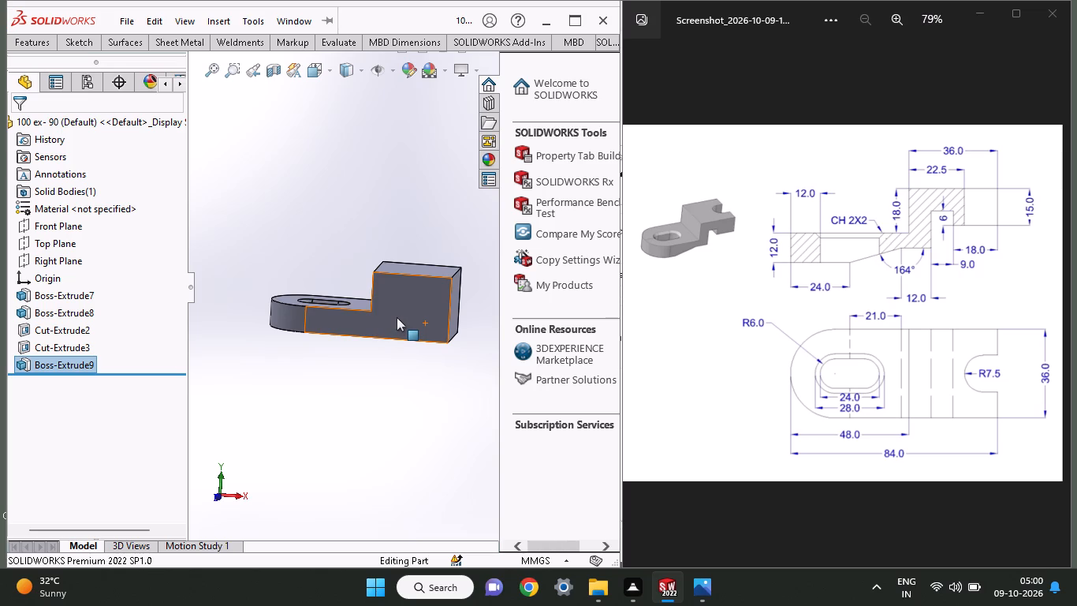
pyautogui.moveTo(430, 320); pyautogui.dragTo(428, 406, button='middle')
pyautogui.scroll(-1, 431, 352)
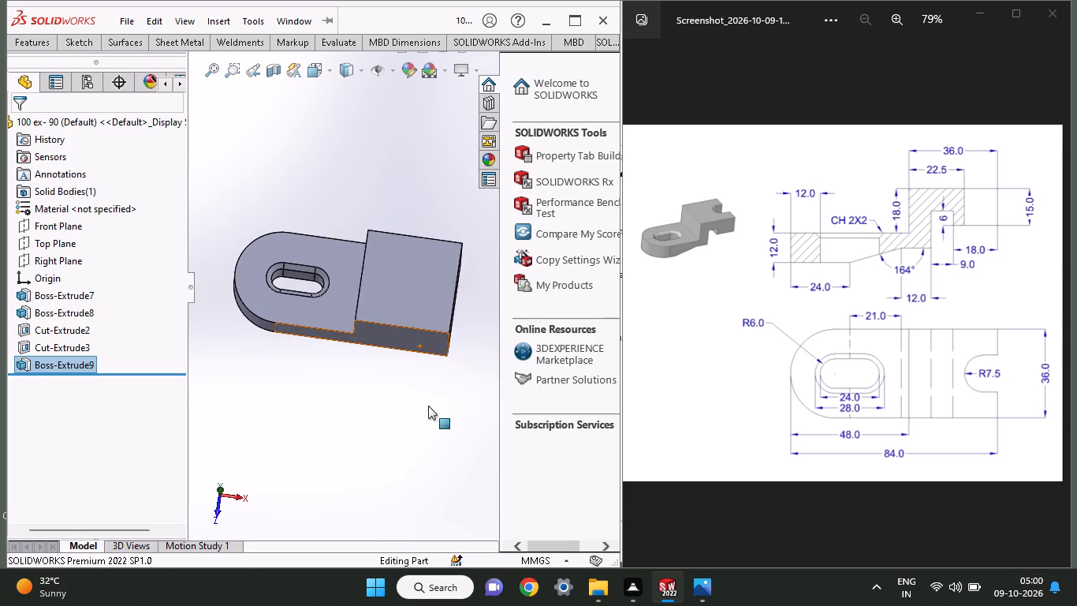
pyautogui.click(419, 294)
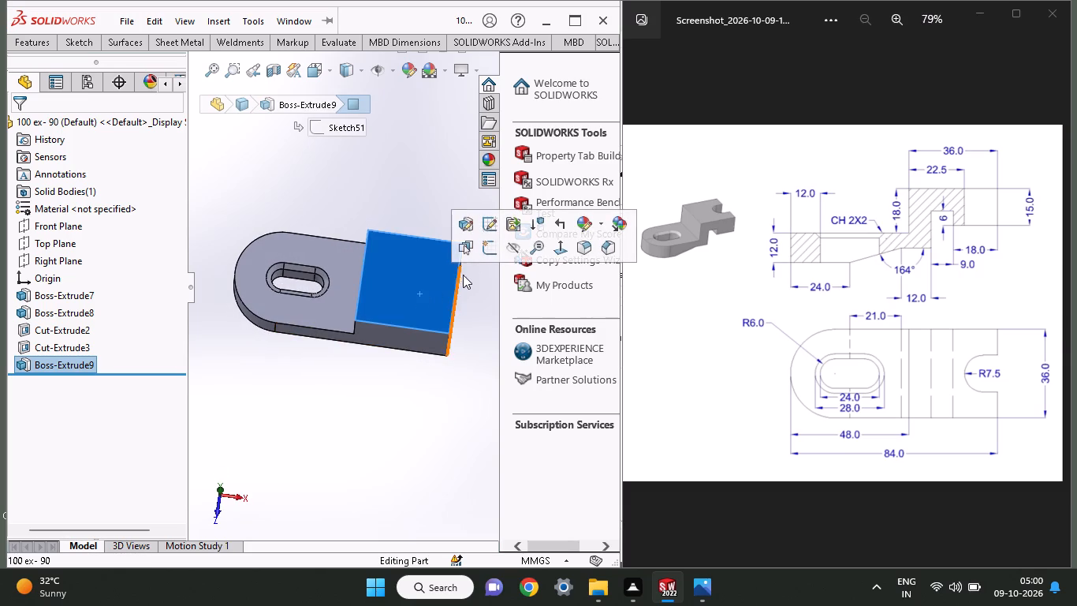
pyautogui.click(487, 252)
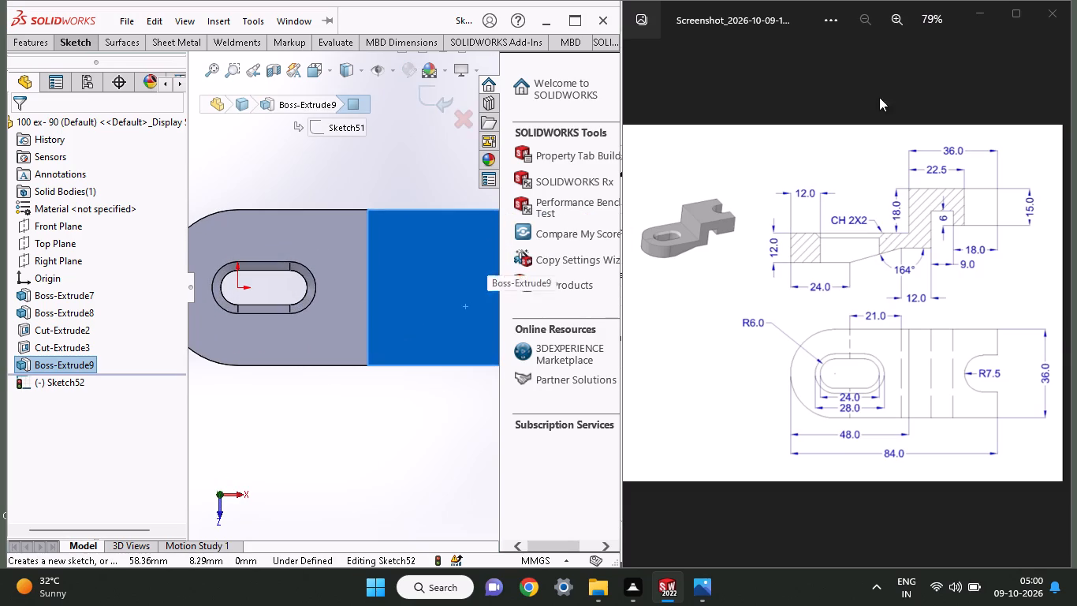
# Draw a 36 mm line along the outer end edge of the block's top face, from corner to corner.
pyautogui.scroll(1, 965, 294)
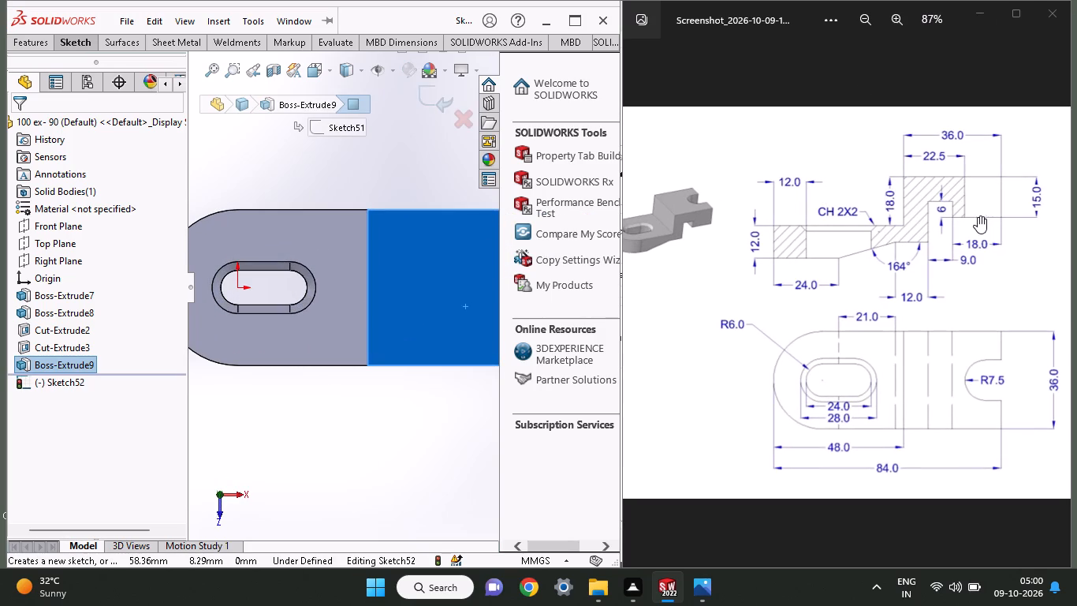
pyautogui.scroll(-1, 952, 279)
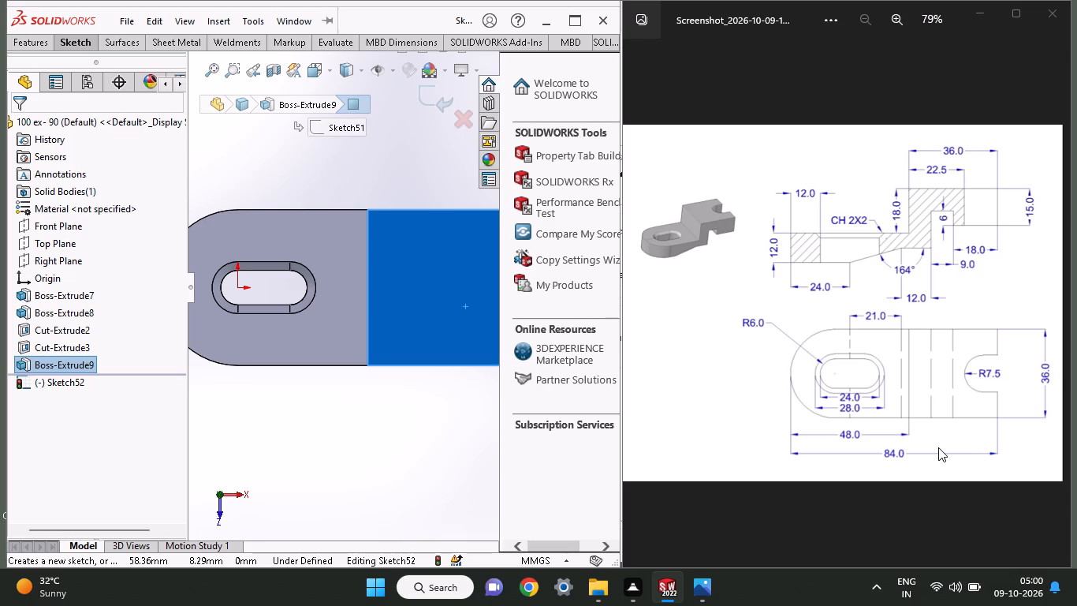
pyautogui.scroll(1, 507, 362)
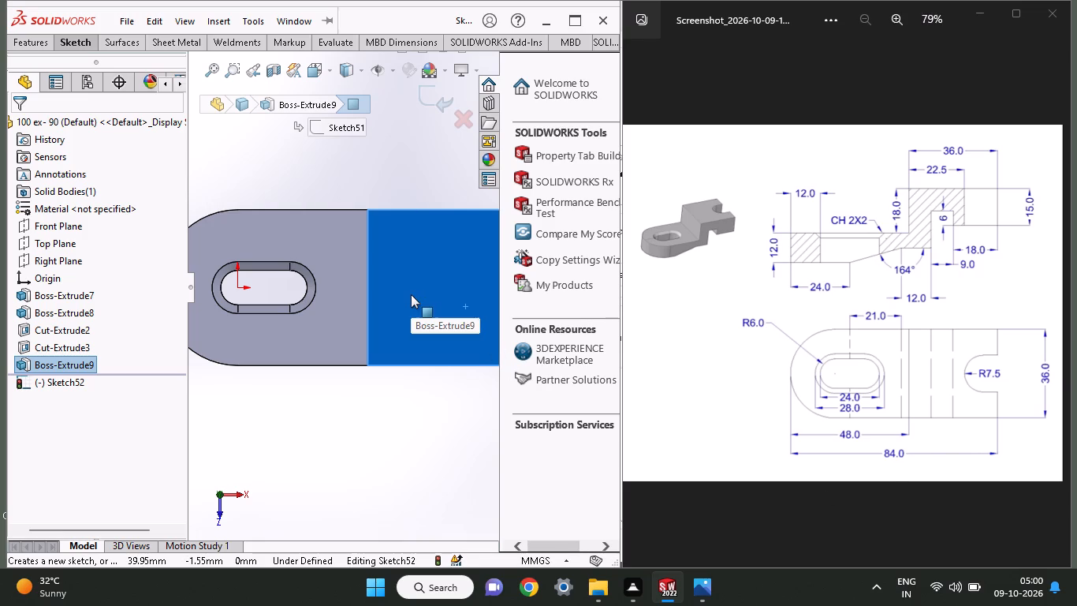
pyautogui.keyDown('ctrl'); pyautogui.scroll(3, 411, 294); pyautogui.keyUp('ctrl')
pyautogui.keyDown('ctrl'); pyautogui.scroll(-1, 411, 294); pyautogui.keyUp('ctrl')
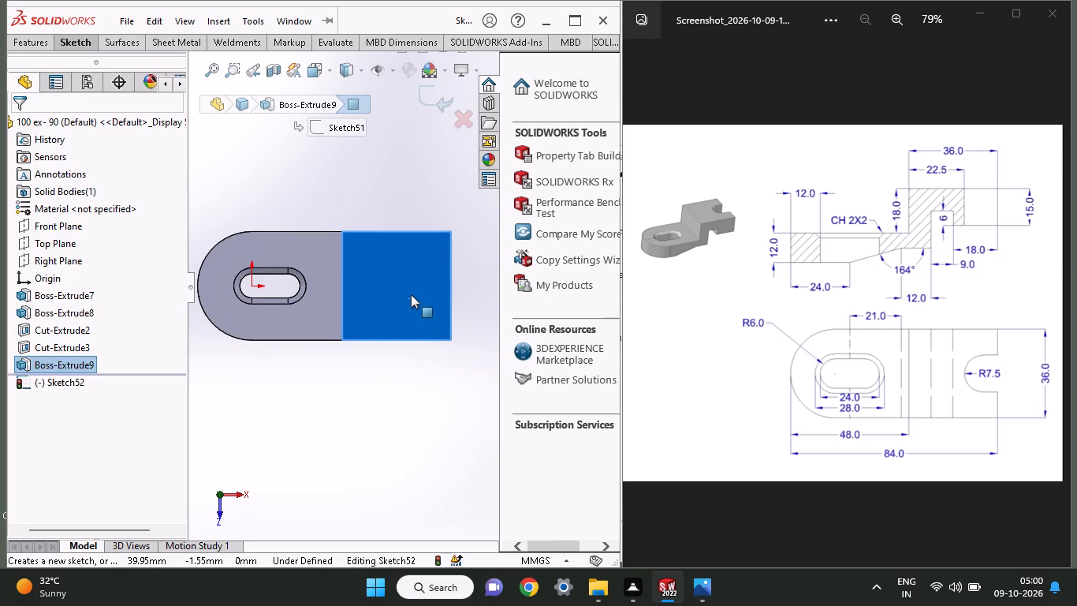
pyautogui.keyDown('ctrl'); pyautogui.scroll(-1, 411, 294); pyautogui.keyUp('ctrl')
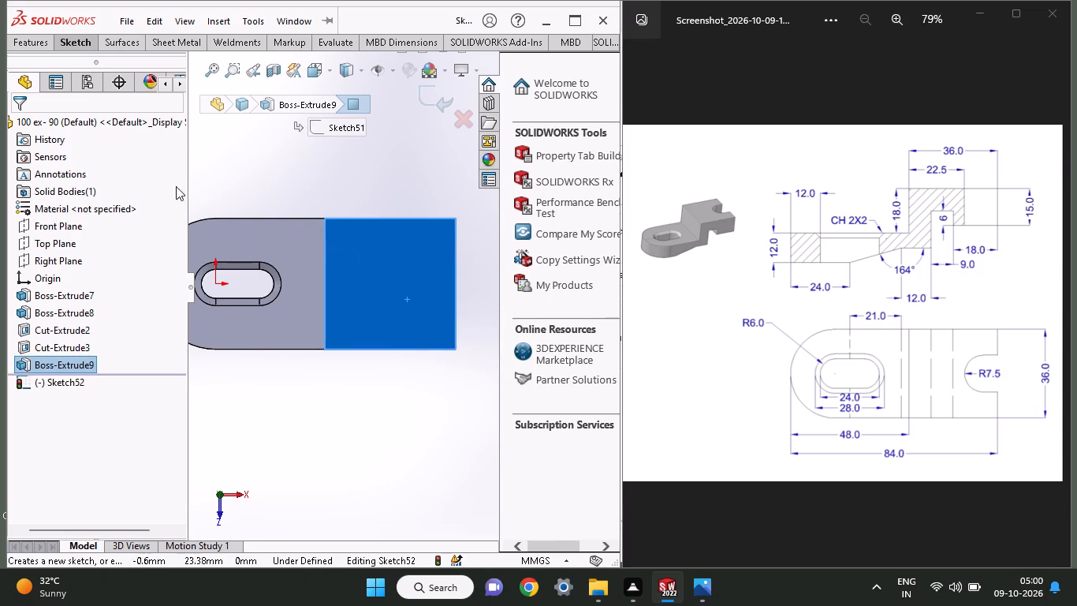
pyautogui.click(80, 36)
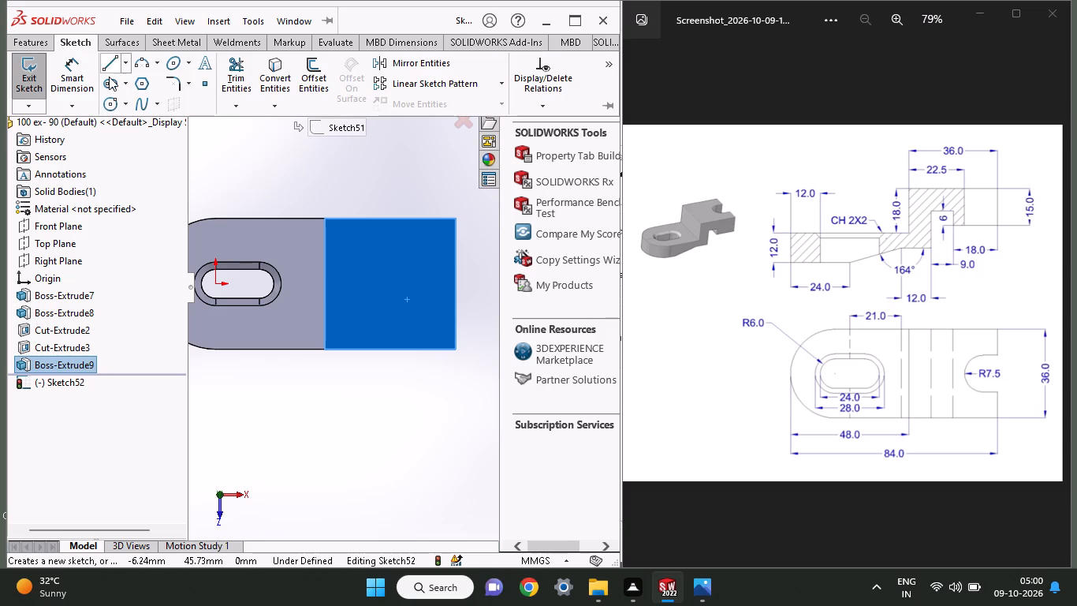
pyautogui.click(109, 69)
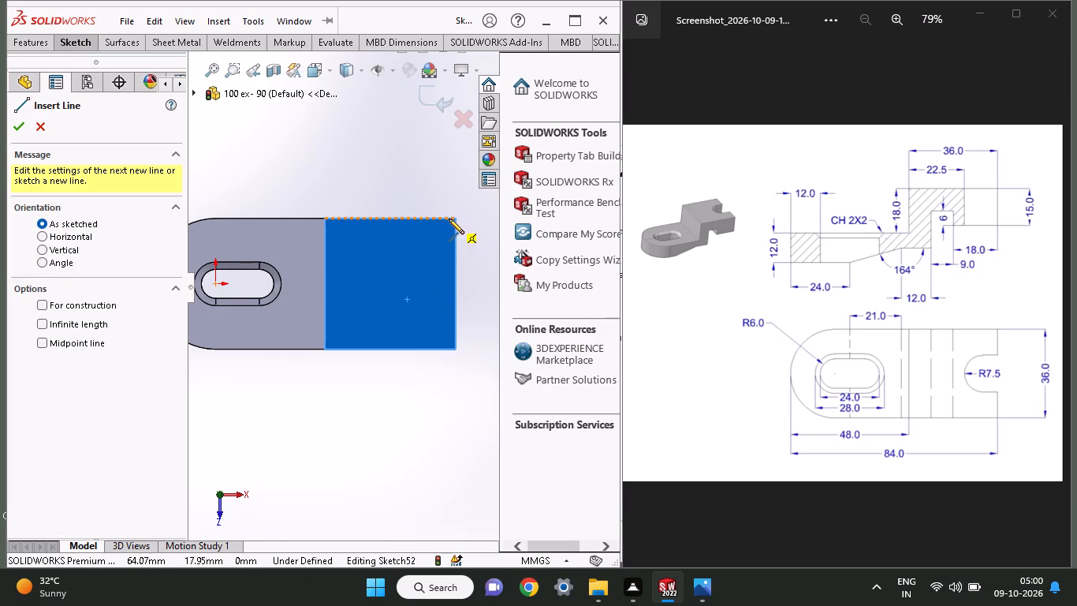
pyautogui.click(454, 216)
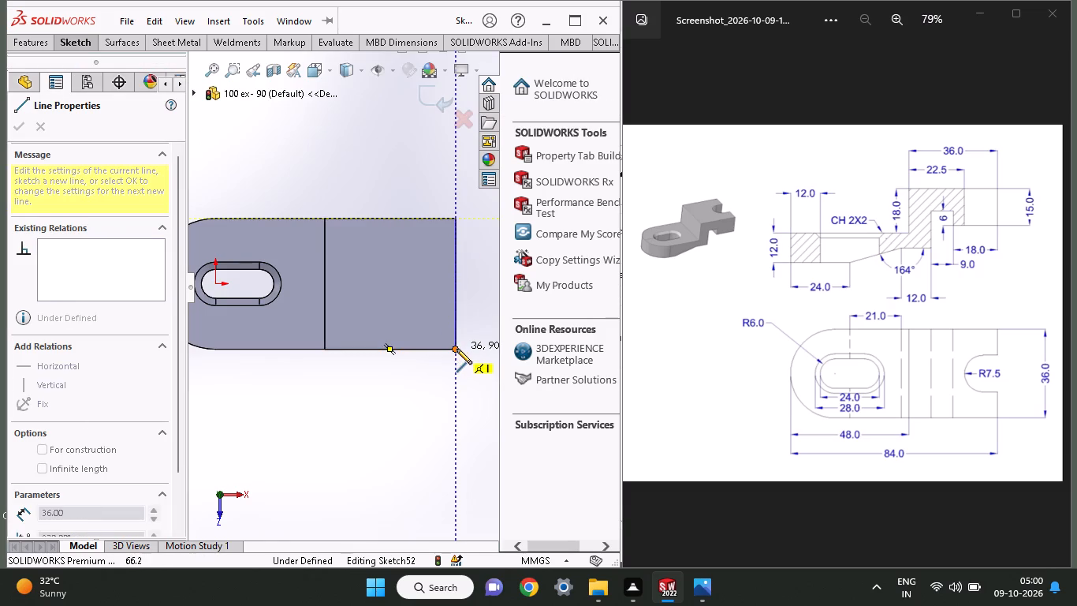
pyautogui.click(457, 349)
pyautogui.rightClick(376, 164)
pyautogui.click(389, 179)
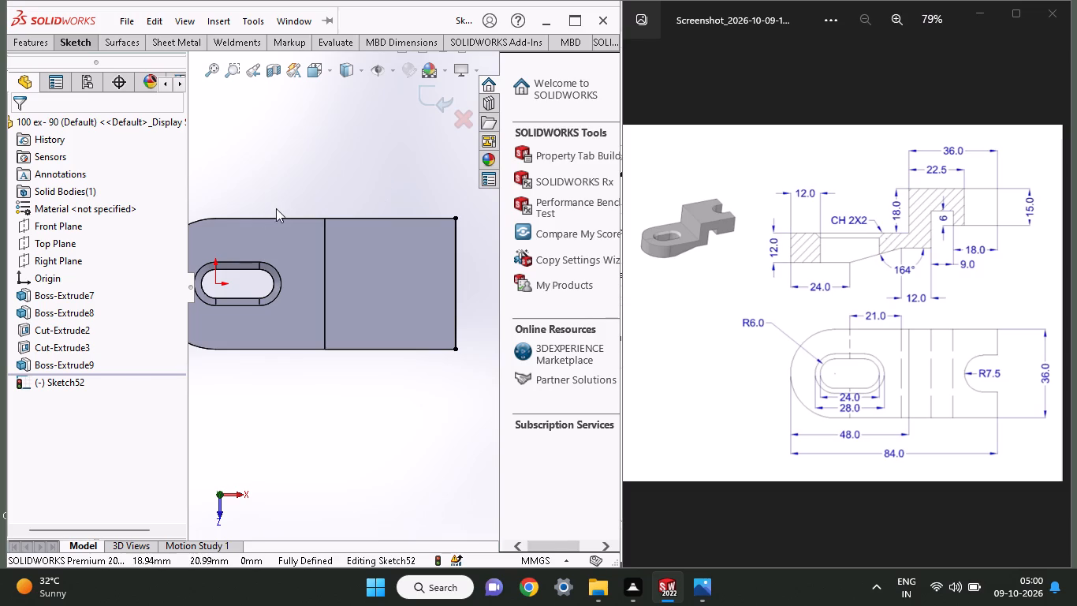
# Offset the end line 13.5 mm (36-22.5) inward across the block's top face, with a dimension added.
pyautogui.click(87, 46)
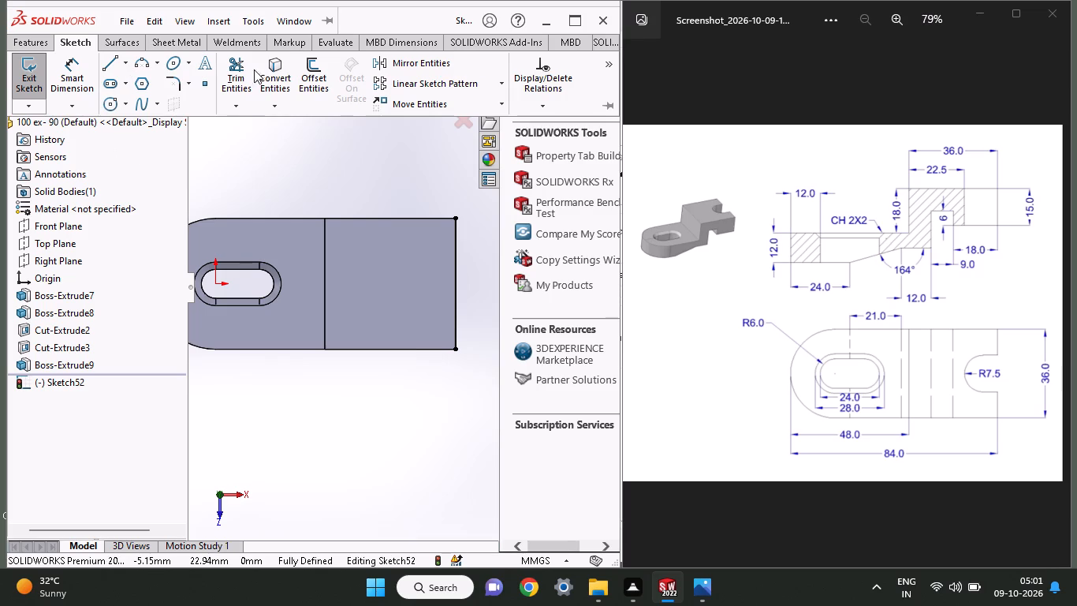
pyautogui.click(313, 84)
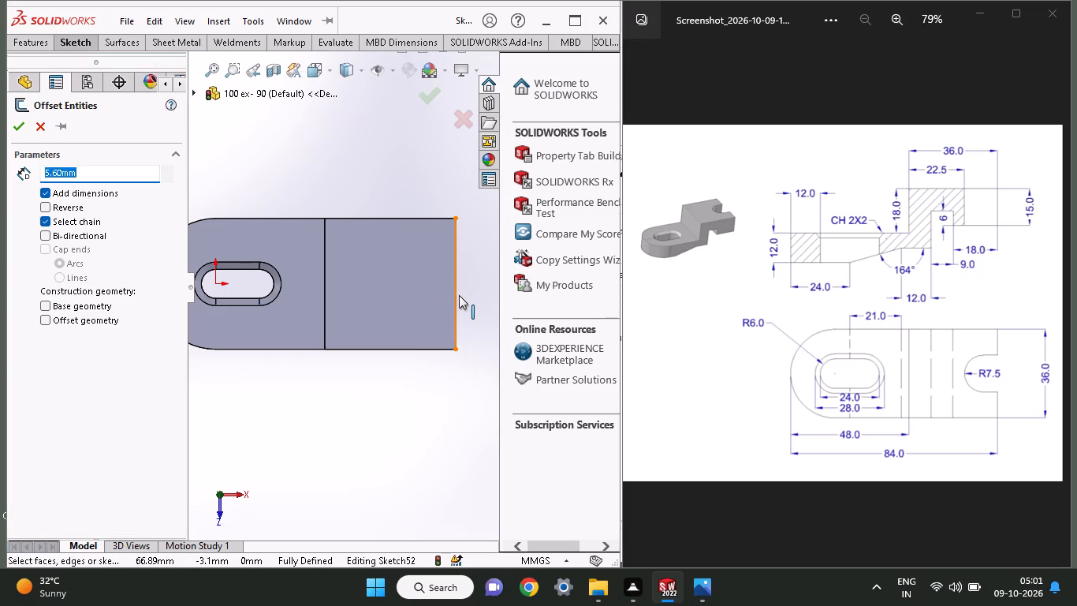
pyautogui.click(459, 295)
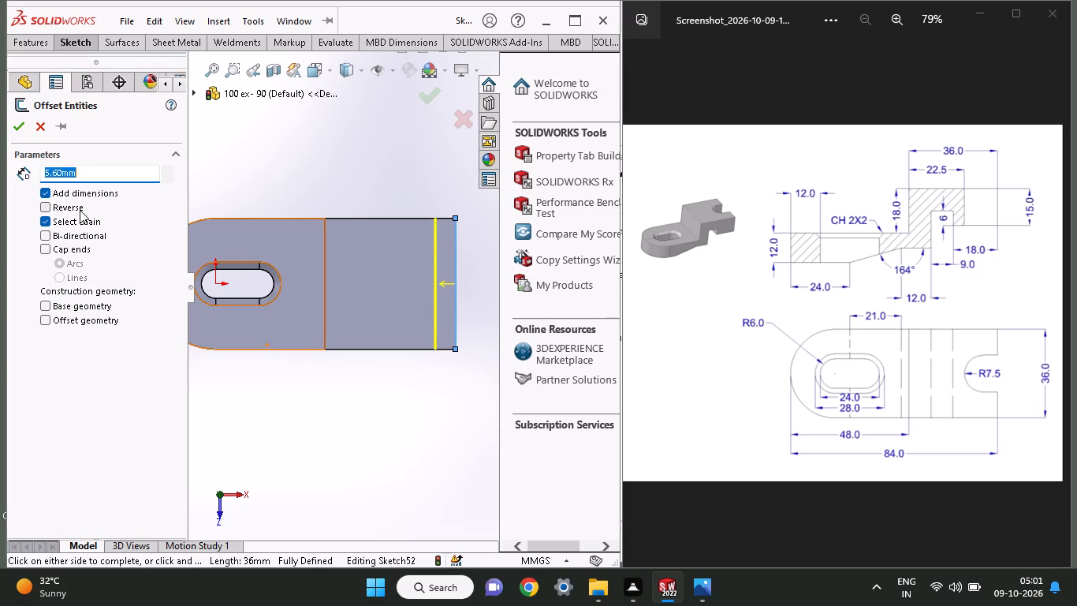
pyautogui.write('36')
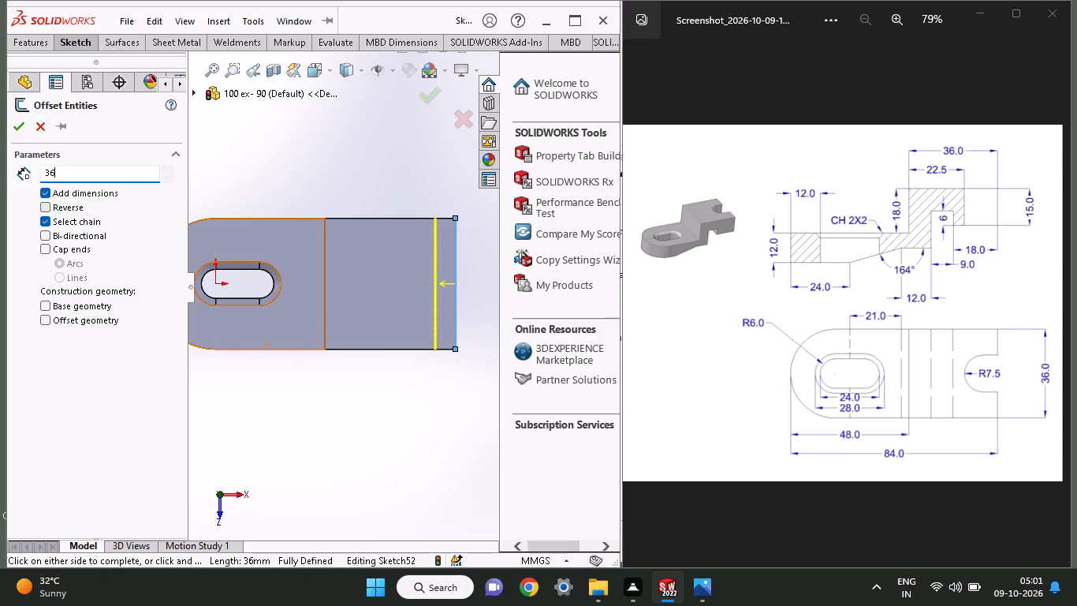
pyautogui.press('-')
pyautogui.write('22.')
pyautogui.press('5')
pyautogui.press('Return')
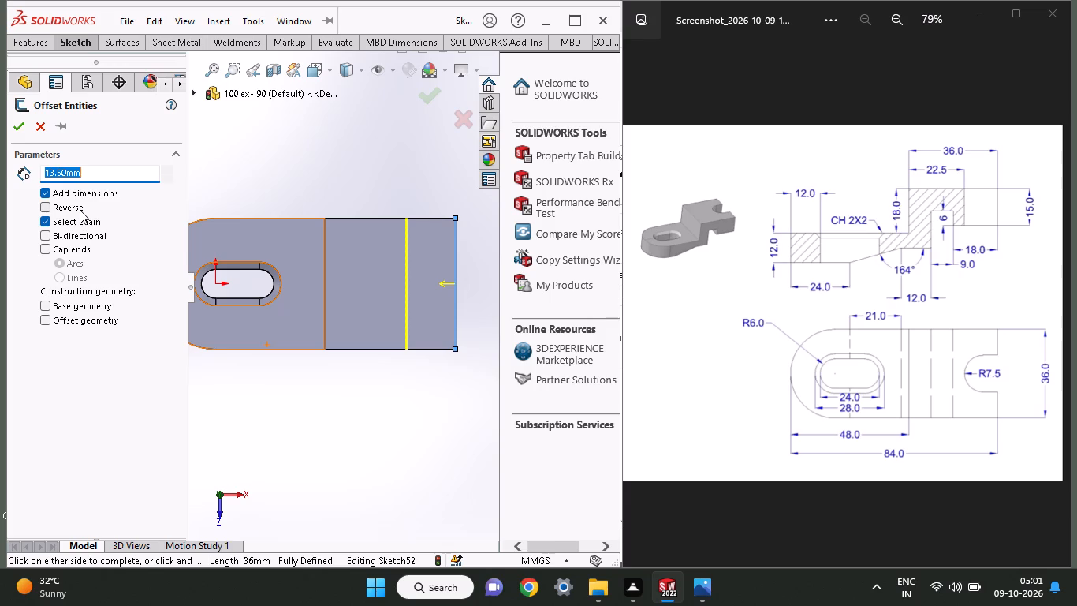
pyautogui.click(13, 133)
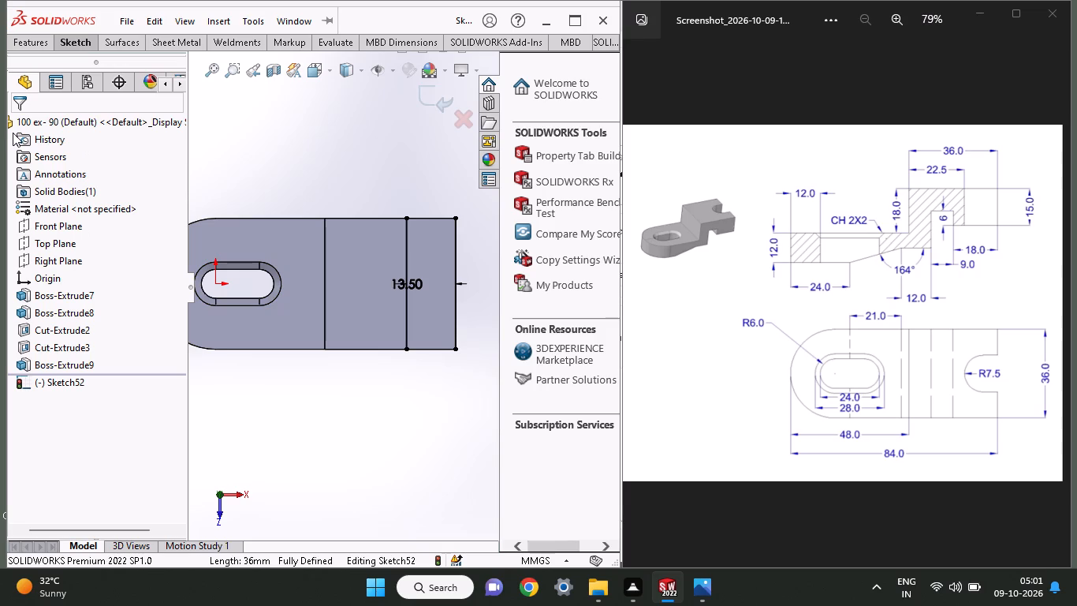
# Draw a circle of about 6.3 mm radius centred on the midpoint of the offset line on the block's top face.
pyautogui.click(91, 44)
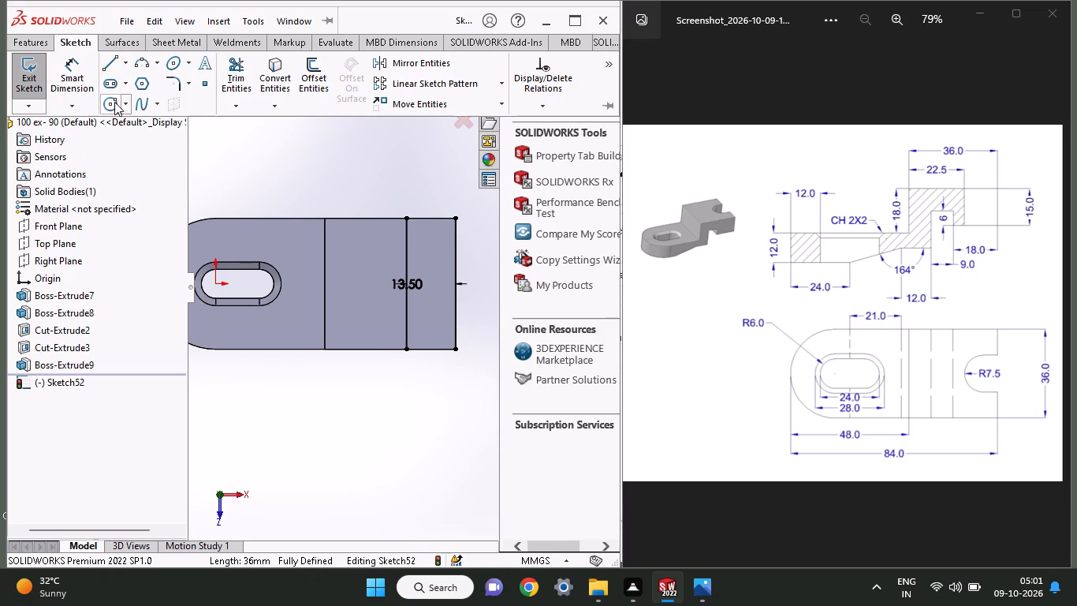
pyautogui.click(114, 103)
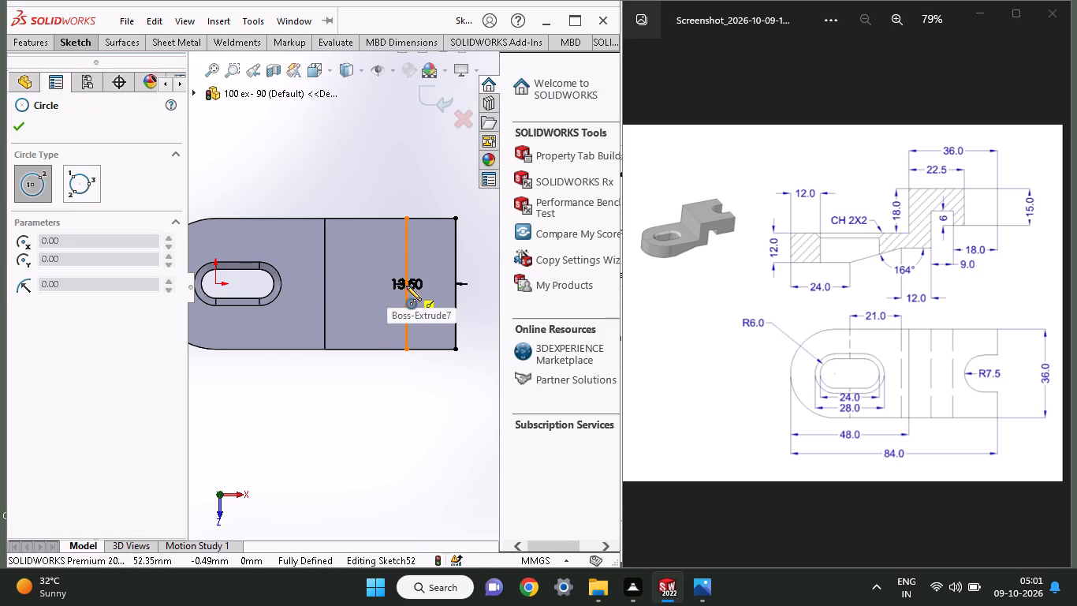
pyautogui.click(404, 283)
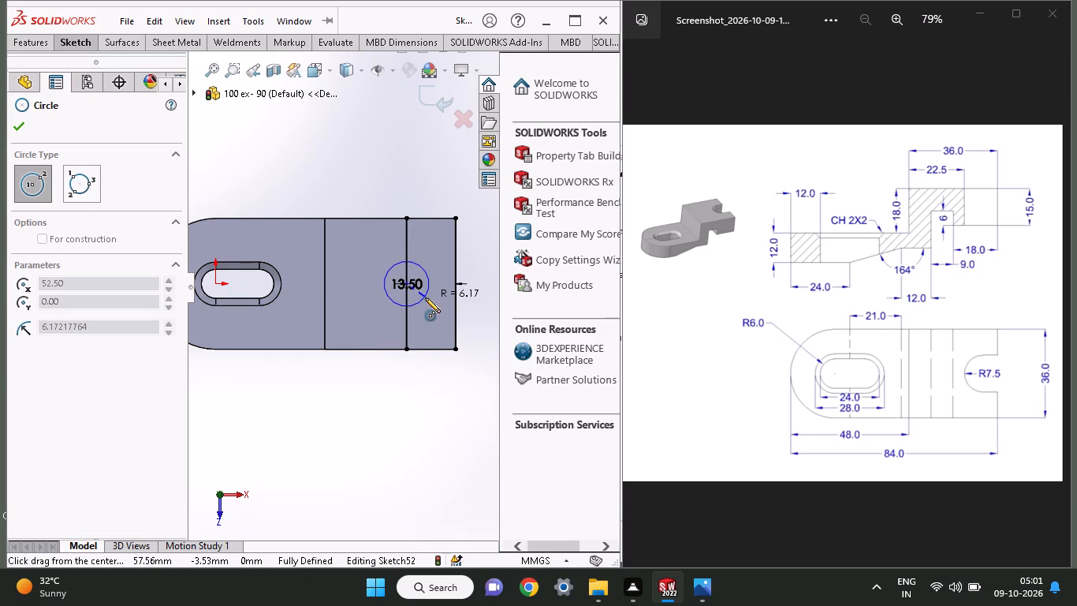
pyautogui.click(425, 297)
# Dimension the circle's diameter and set it to 7.5 mm.
pyautogui.click(60, 43)
pyautogui.click(65, 67)
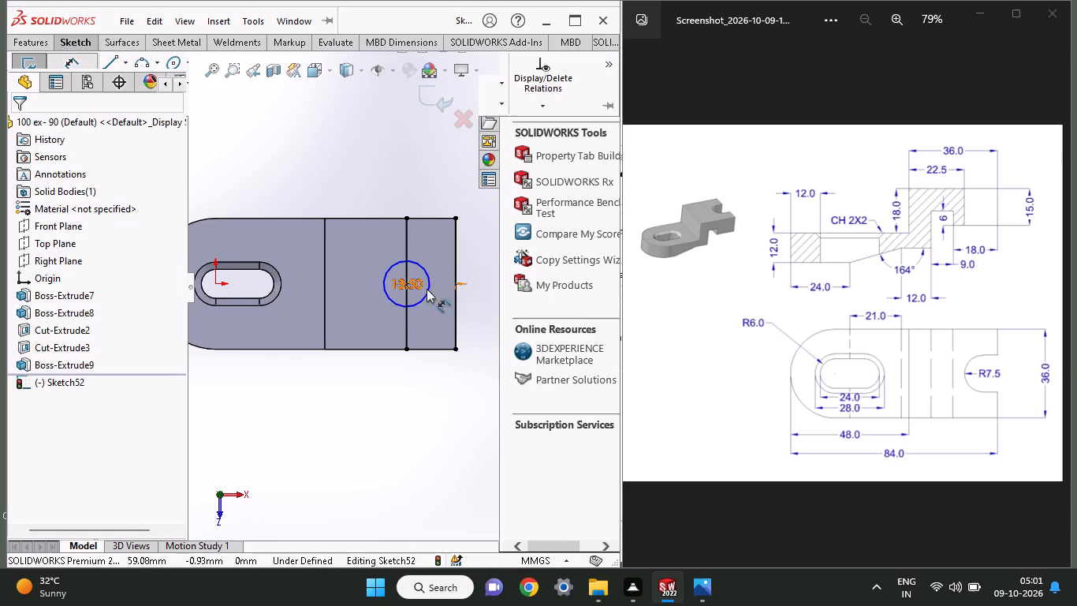
pyautogui.click(383, 278)
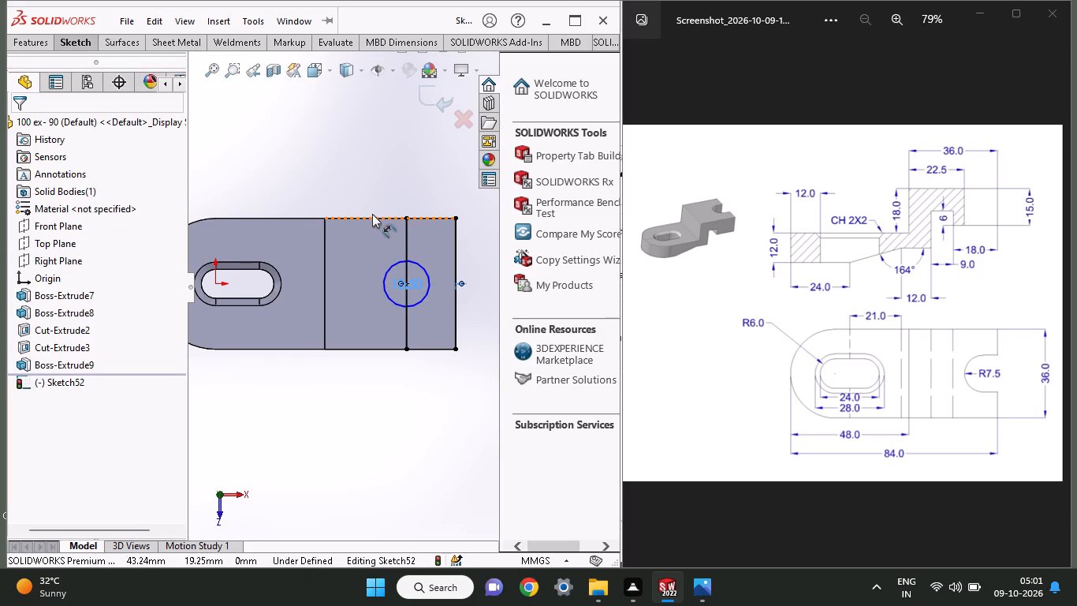
pyautogui.click(395, 269)
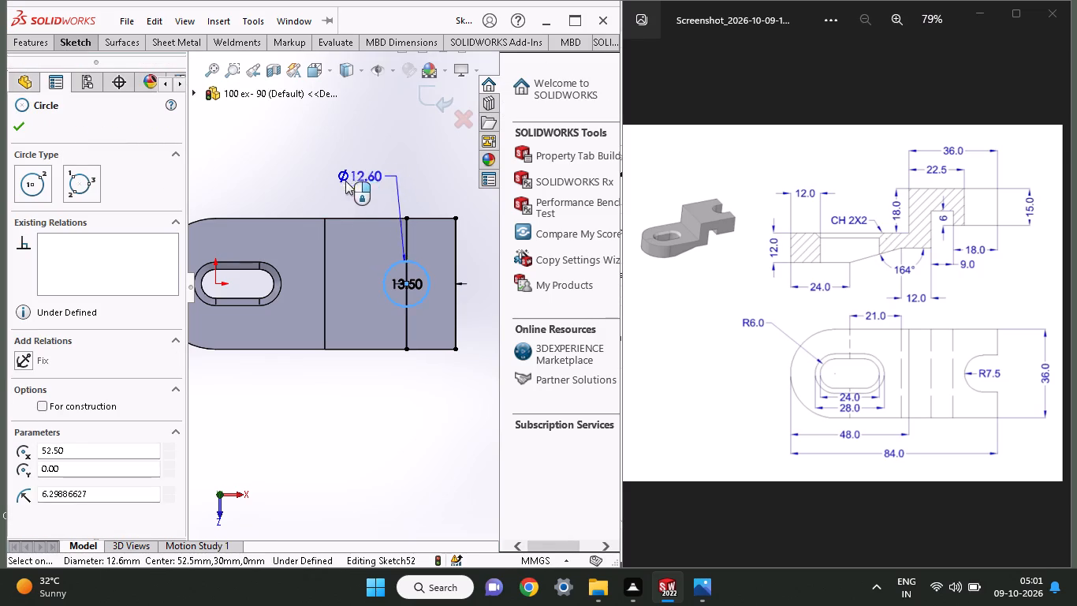
pyautogui.click(316, 175)
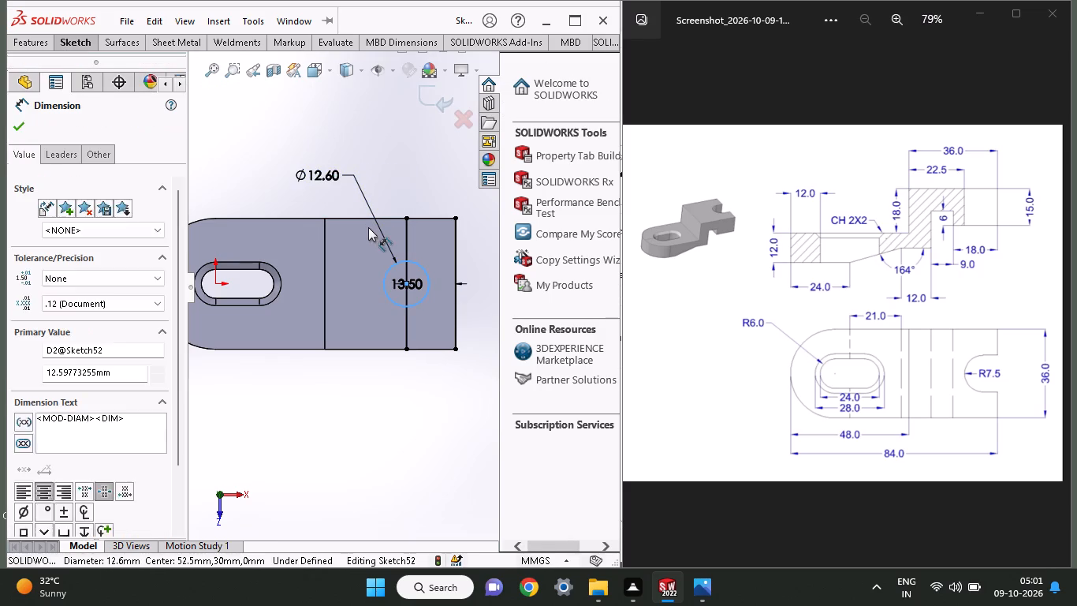
pyautogui.write('7.5')
pyautogui.press('Return')
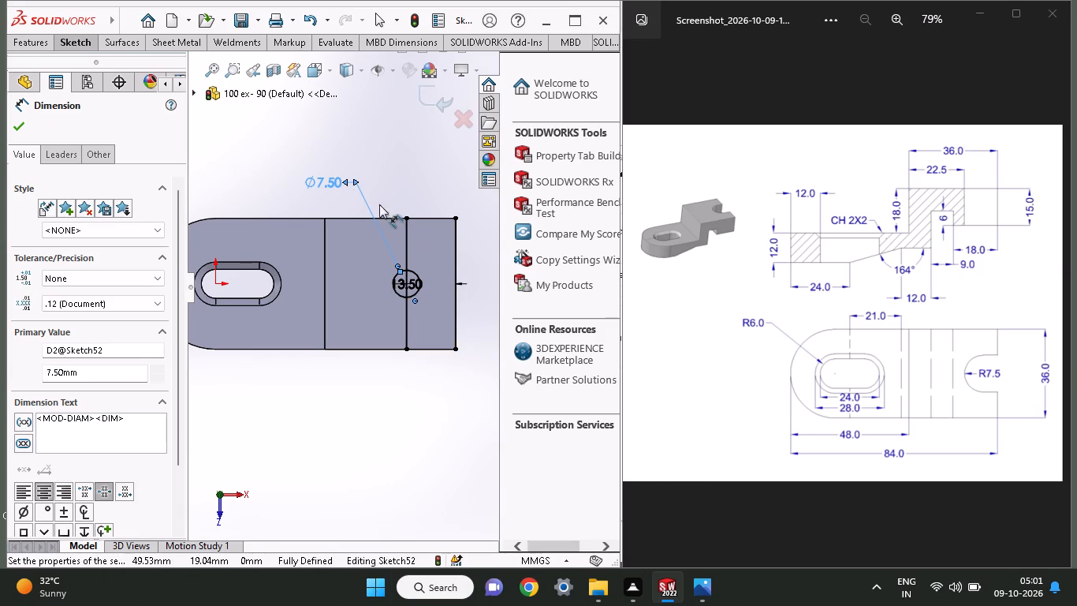
# Set the circle's diameter to 15 mm, entered as 7.5+7.5.
pyautogui.doubleClick(320, 179)
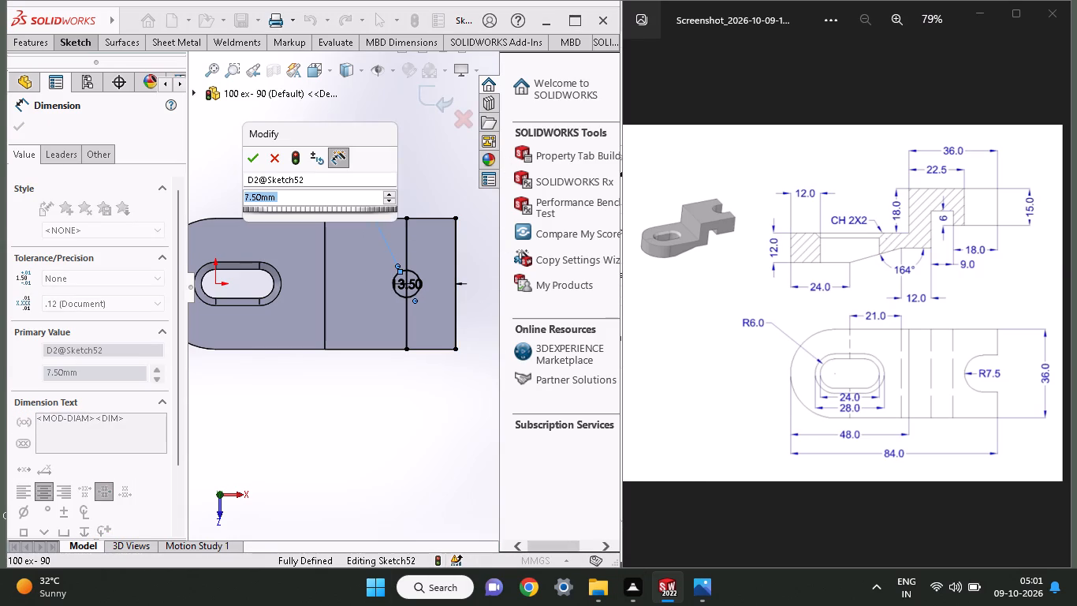
pyautogui.press('7')
pyautogui.press('5')
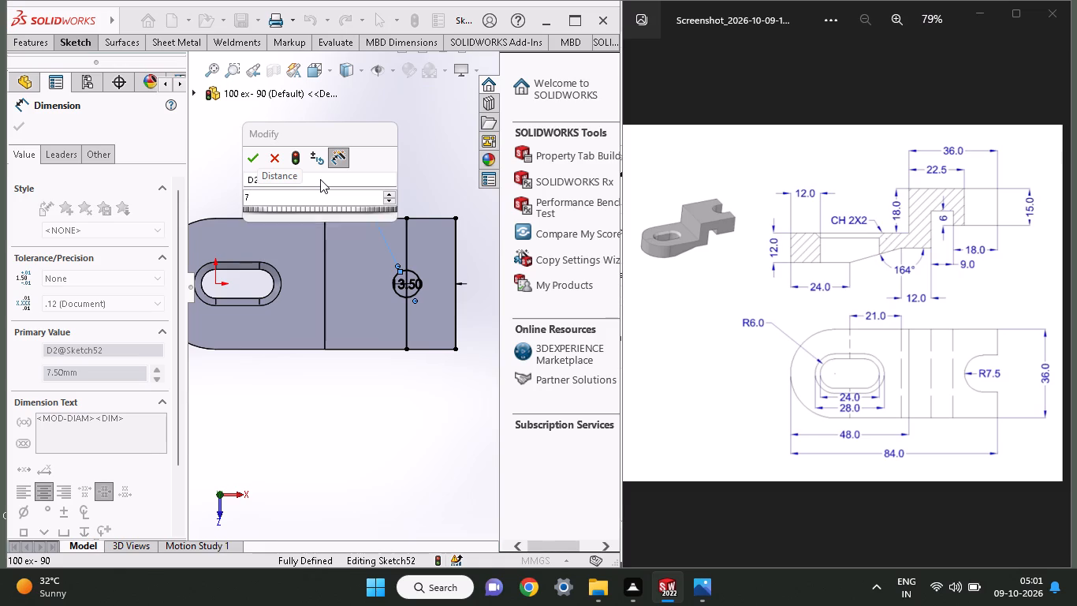
pyautogui.press('BackSpace')
pyautogui.write('.5')
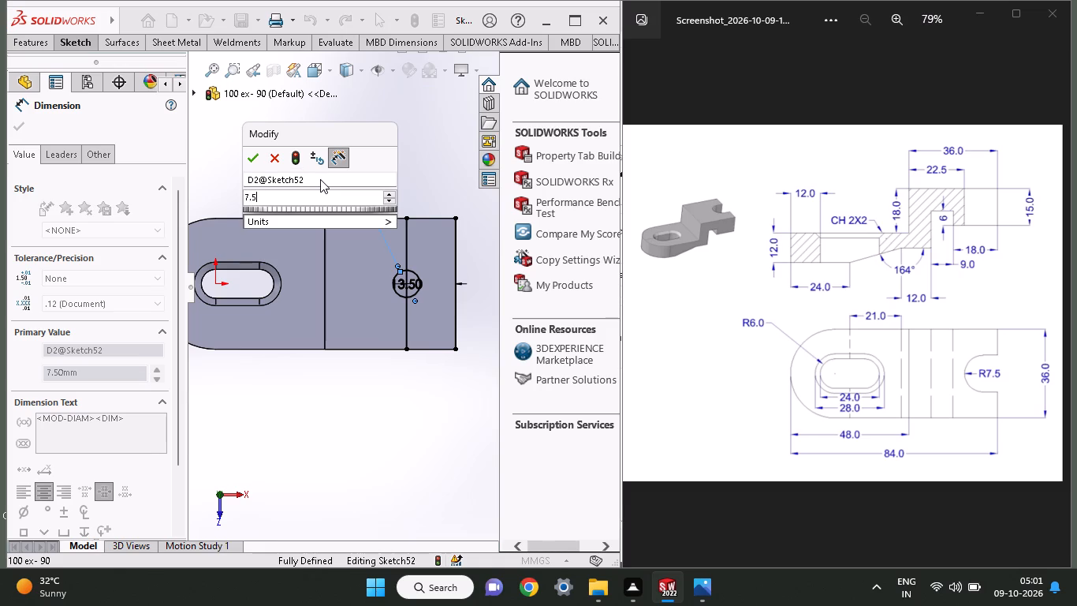
pyautogui.hotkey('shift', '+')
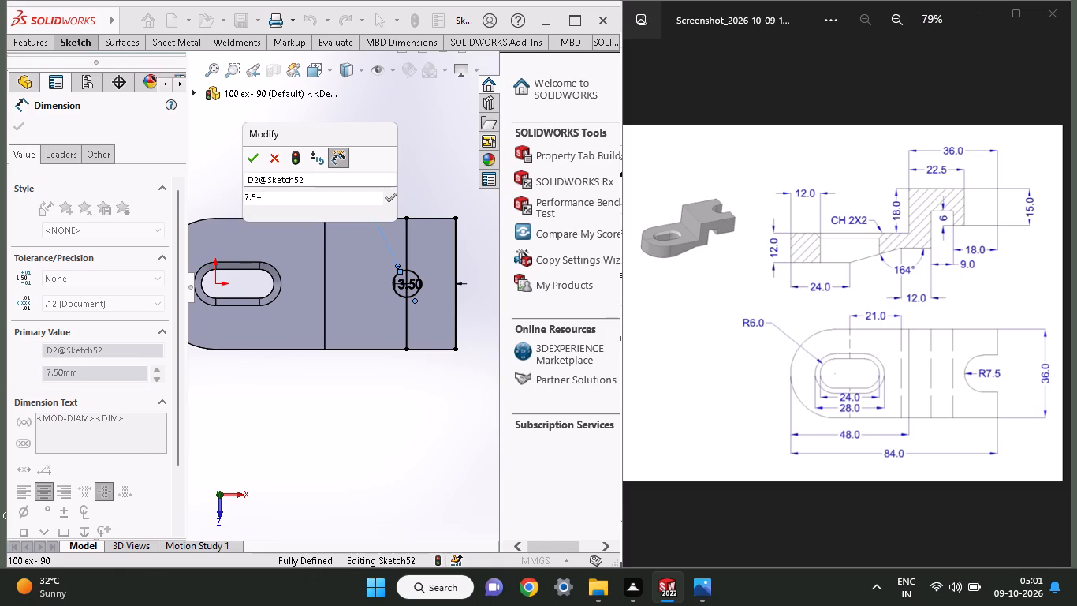
pyautogui.write('7.5')
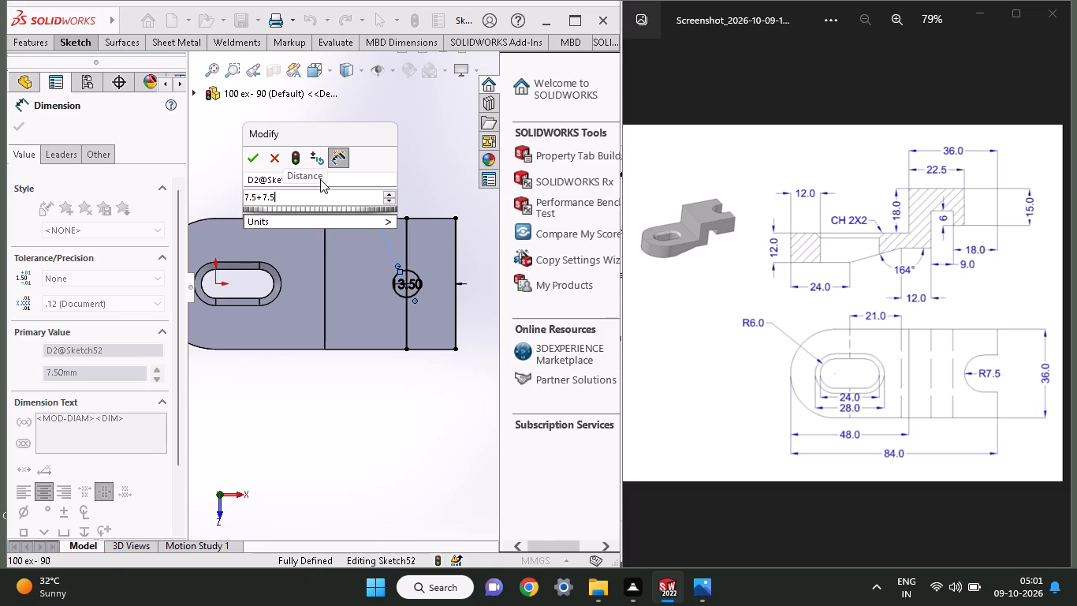
pyautogui.press('Return')
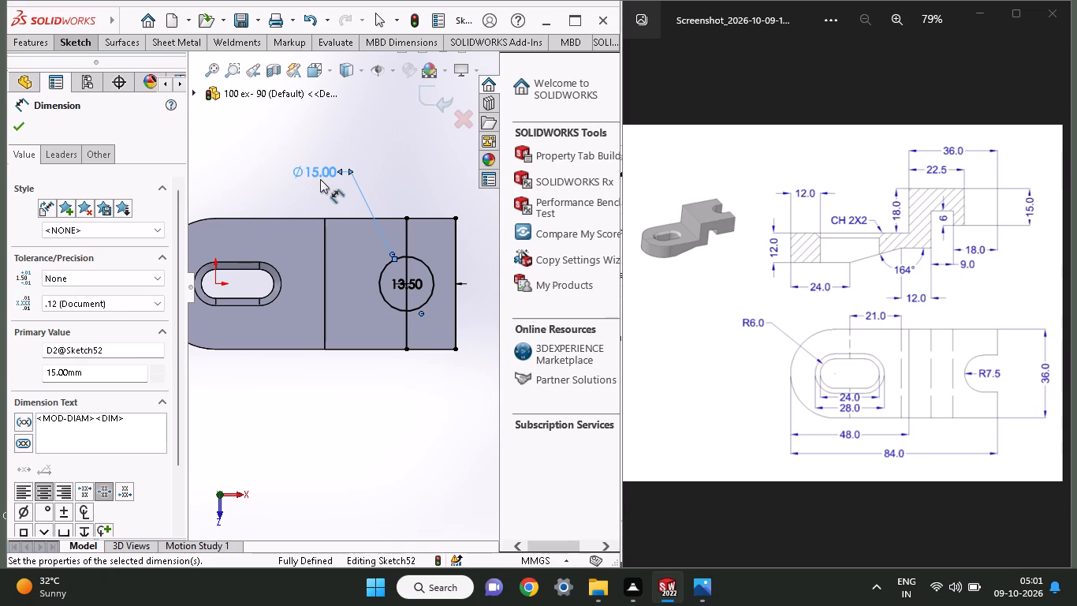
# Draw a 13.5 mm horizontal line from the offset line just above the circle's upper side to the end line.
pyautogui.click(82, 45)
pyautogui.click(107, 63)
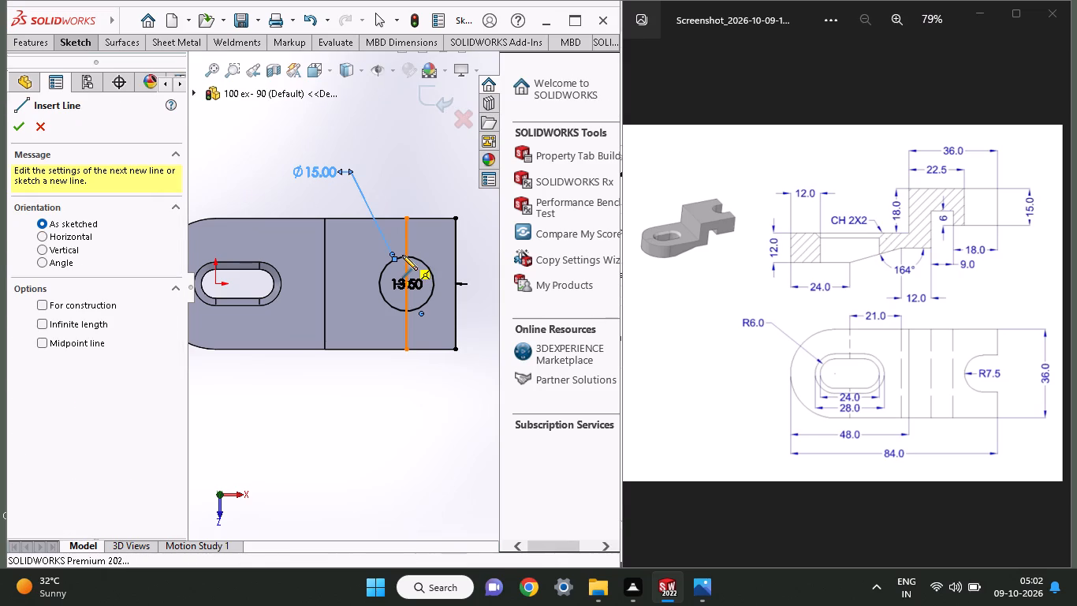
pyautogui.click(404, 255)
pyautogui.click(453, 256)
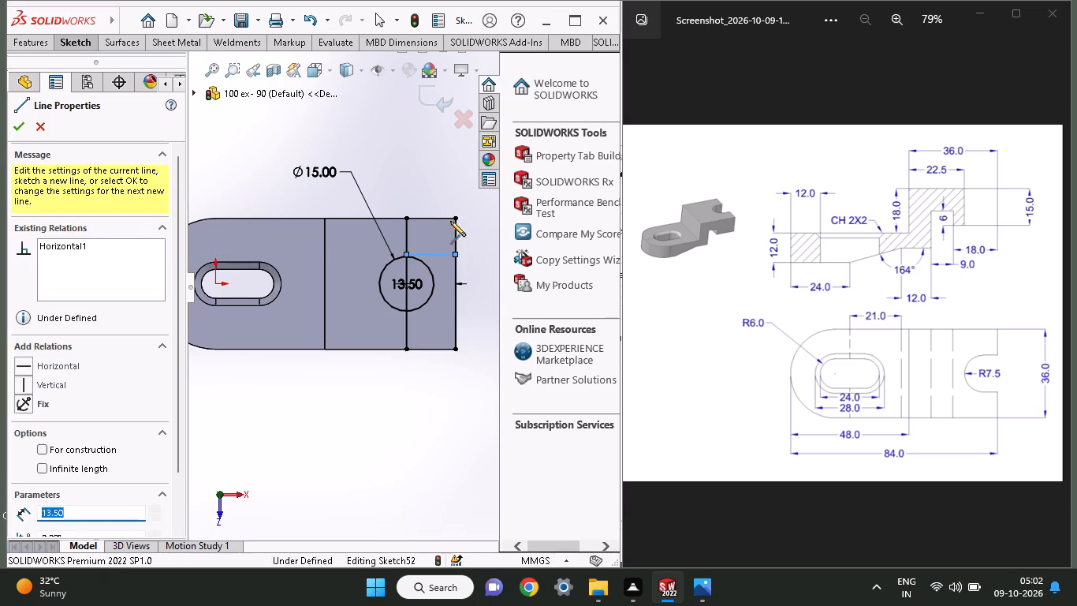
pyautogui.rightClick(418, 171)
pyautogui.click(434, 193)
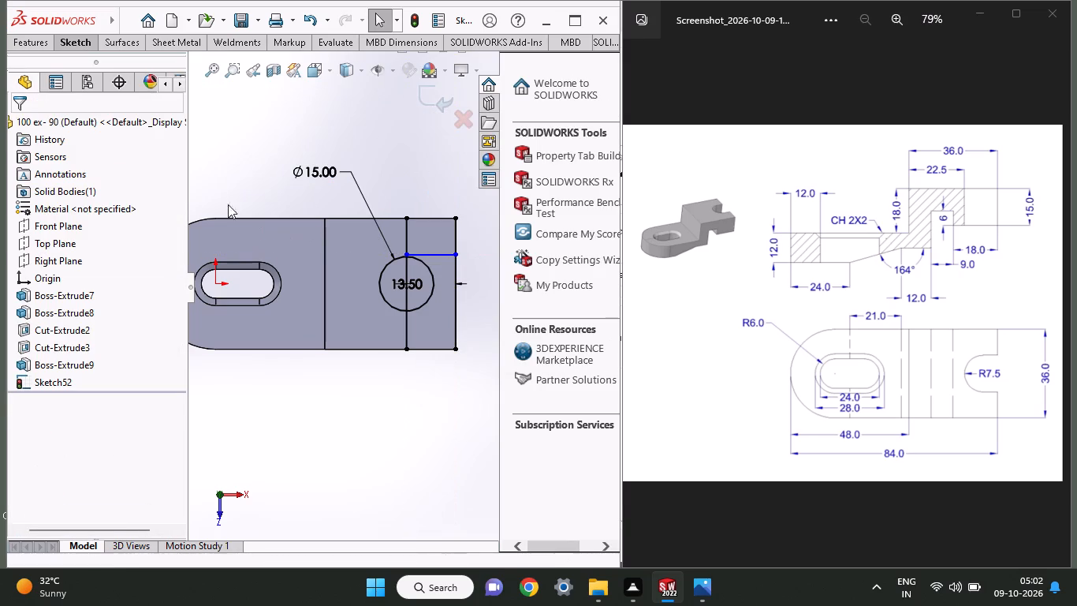
# Draw a horizontal line from the circle's lower intersection with the offset line to the block's end line.
pyautogui.click(78, 48)
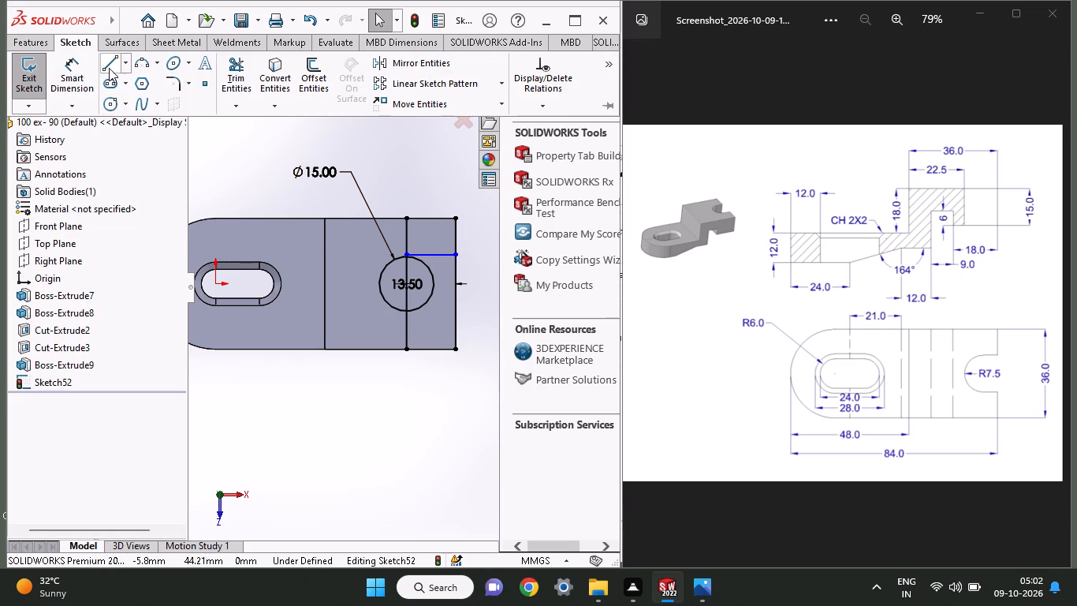
pyautogui.click(109, 68)
pyautogui.click(406, 310)
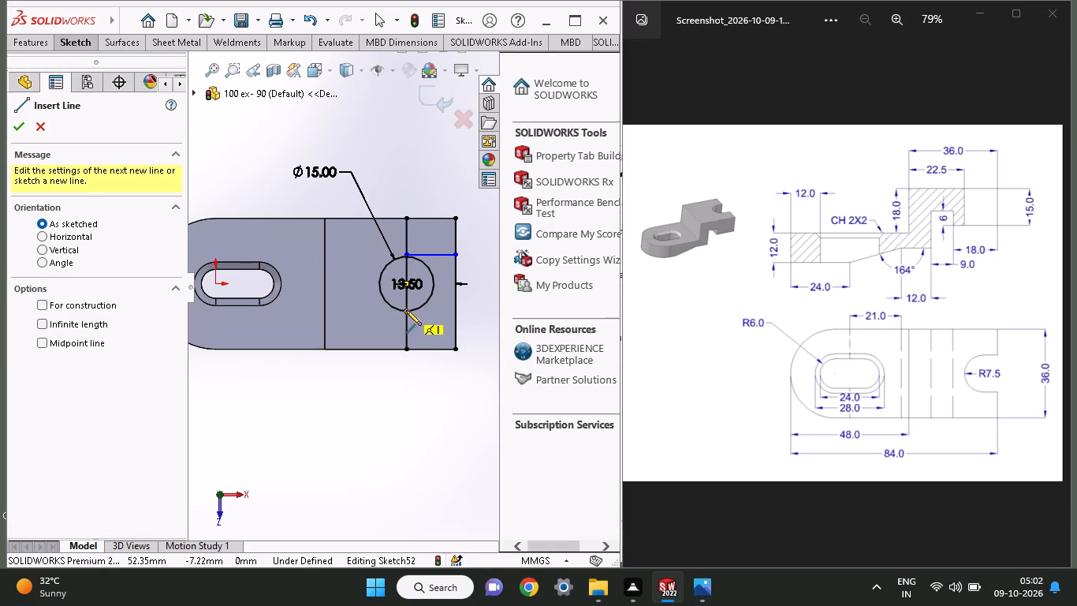
pyautogui.click(455, 311)
pyautogui.rightClick(387, 162)
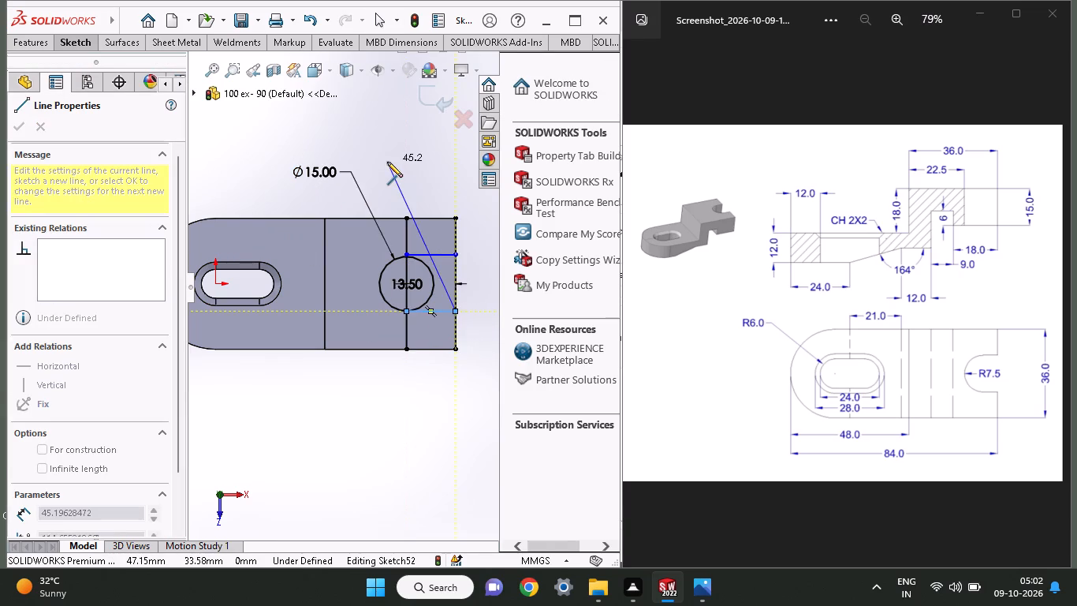
pyautogui.click(411, 178)
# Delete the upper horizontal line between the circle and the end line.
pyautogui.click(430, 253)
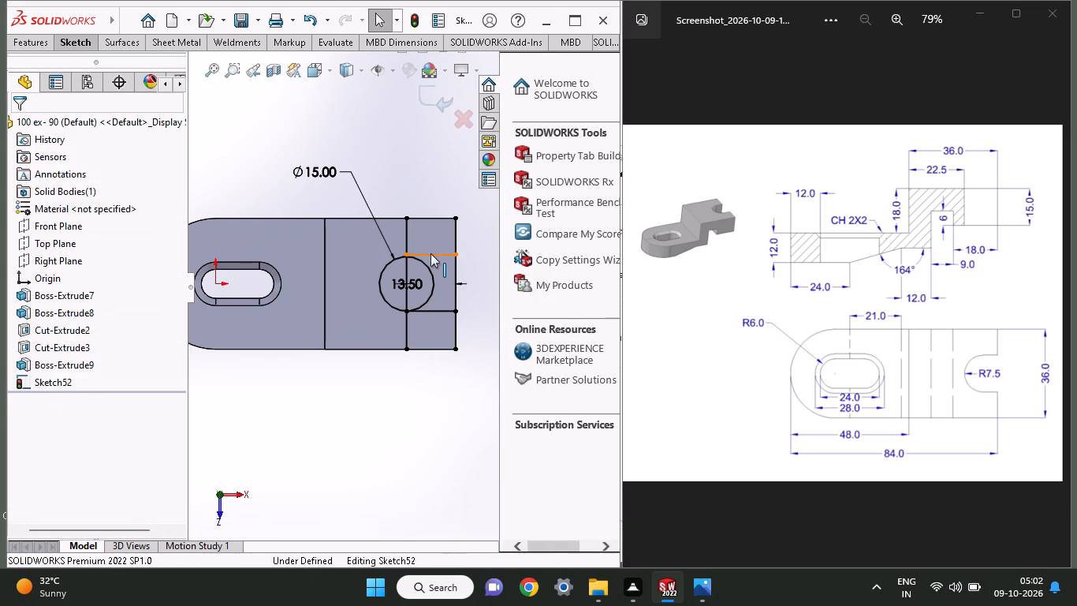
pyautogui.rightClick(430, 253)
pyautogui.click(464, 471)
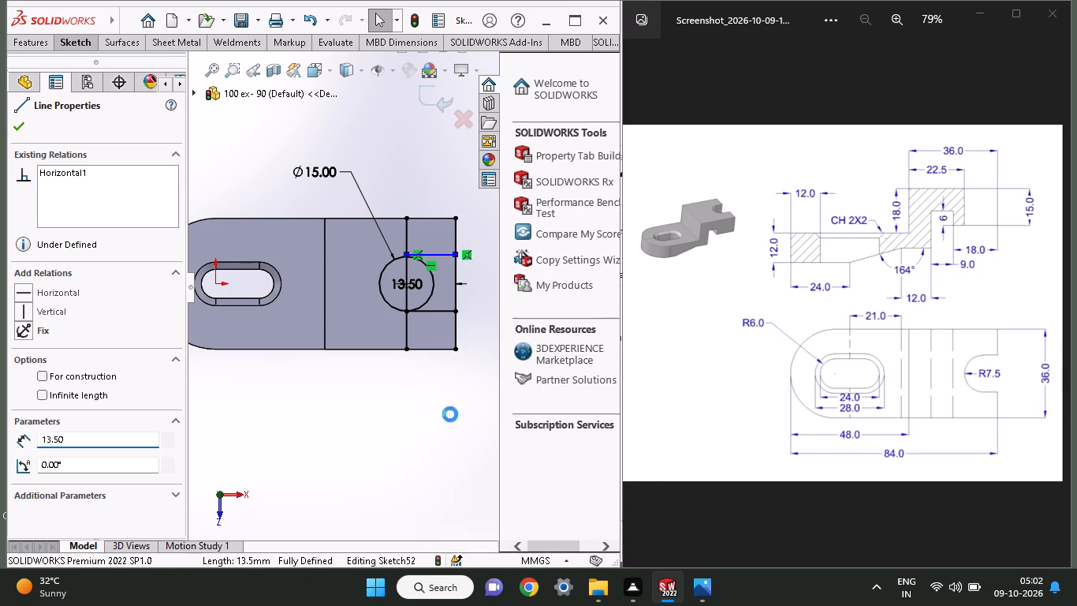
# Draw a horizontal line from the circle's upper intersection with the offset line to the block's end line.
pyautogui.click(84, 45)
pyautogui.click(108, 65)
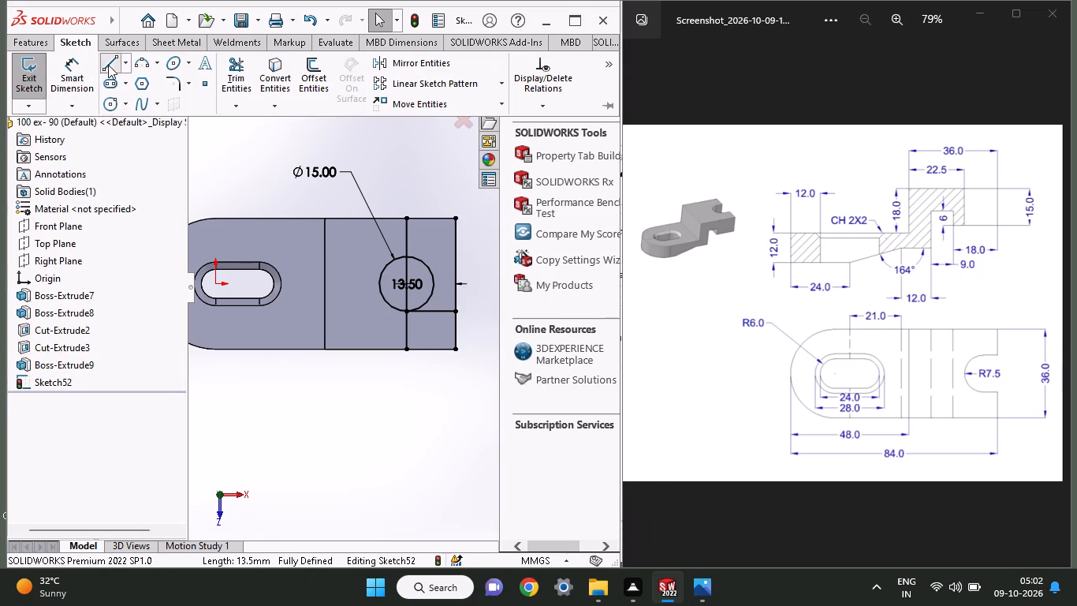
pyautogui.click(406, 256)
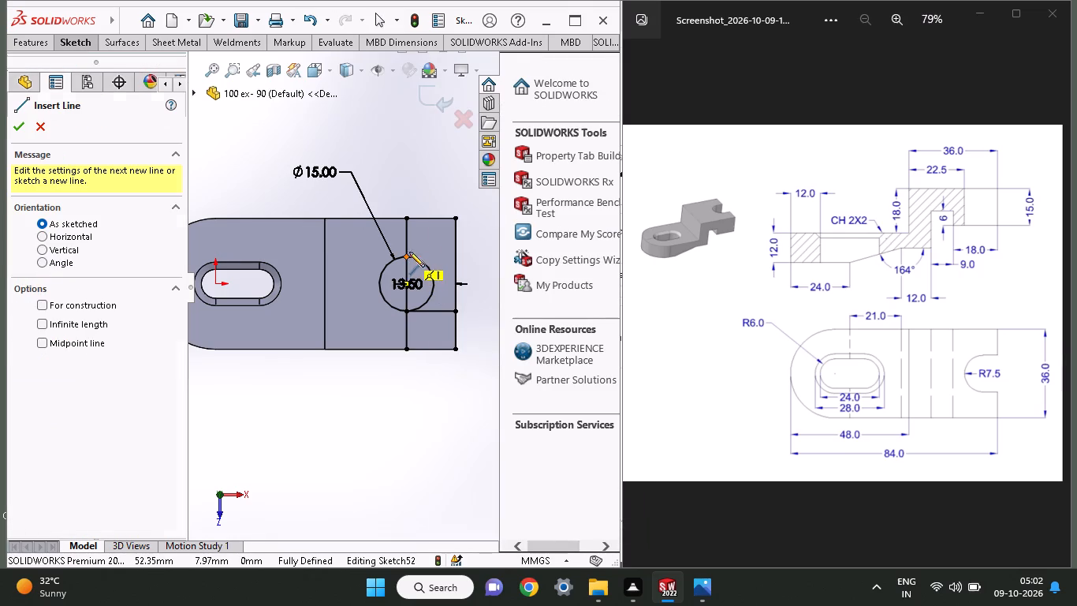
pyautogui.click(456, 255)
pyautogui.rightClick(412, 155)
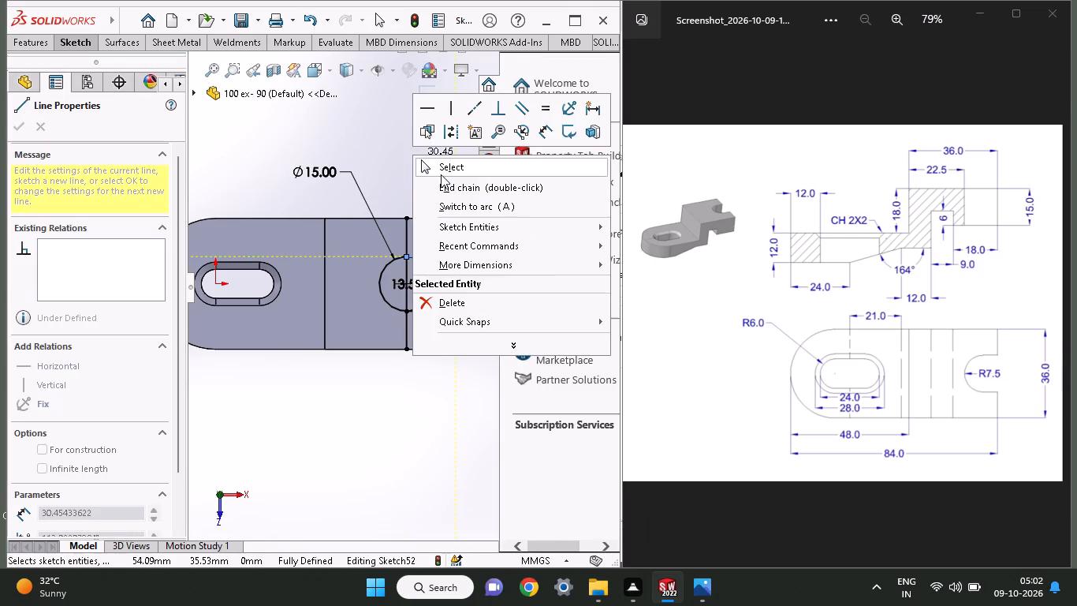
pyautogui.click(443, 171)
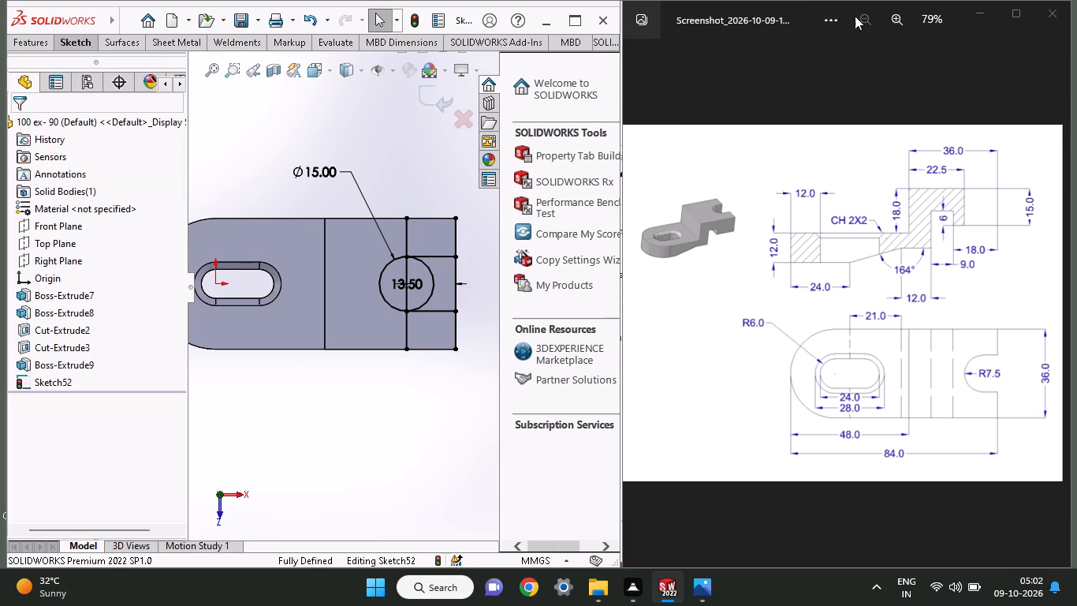
# Draw a 15 mm vertical line along the end edge, joining the outer ends of the two horizontal lines.
pyautogui.click(89, 42)
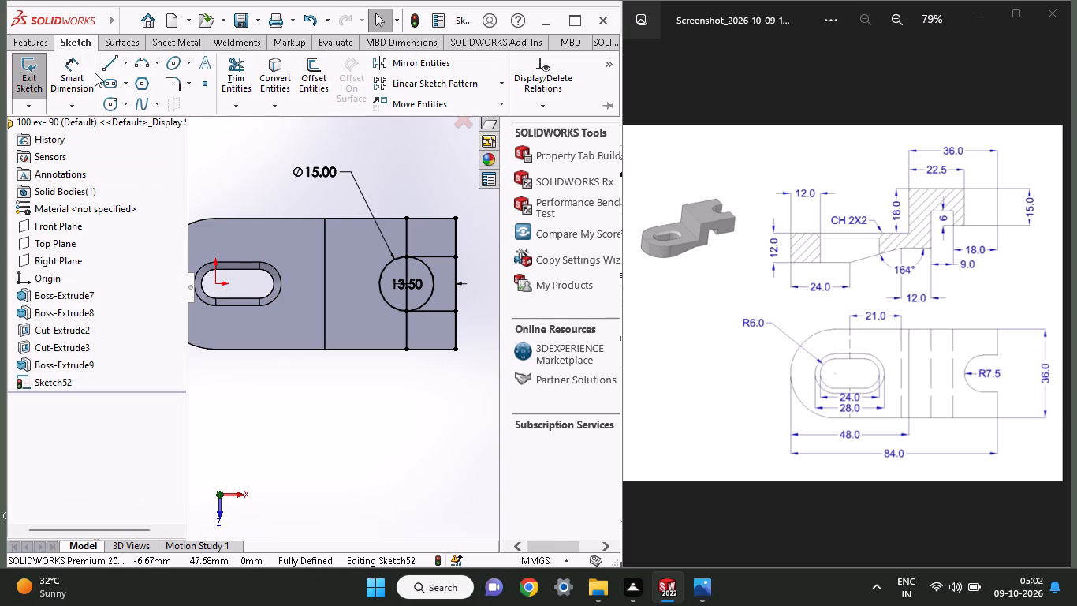
pyautogui.click(105, 69)
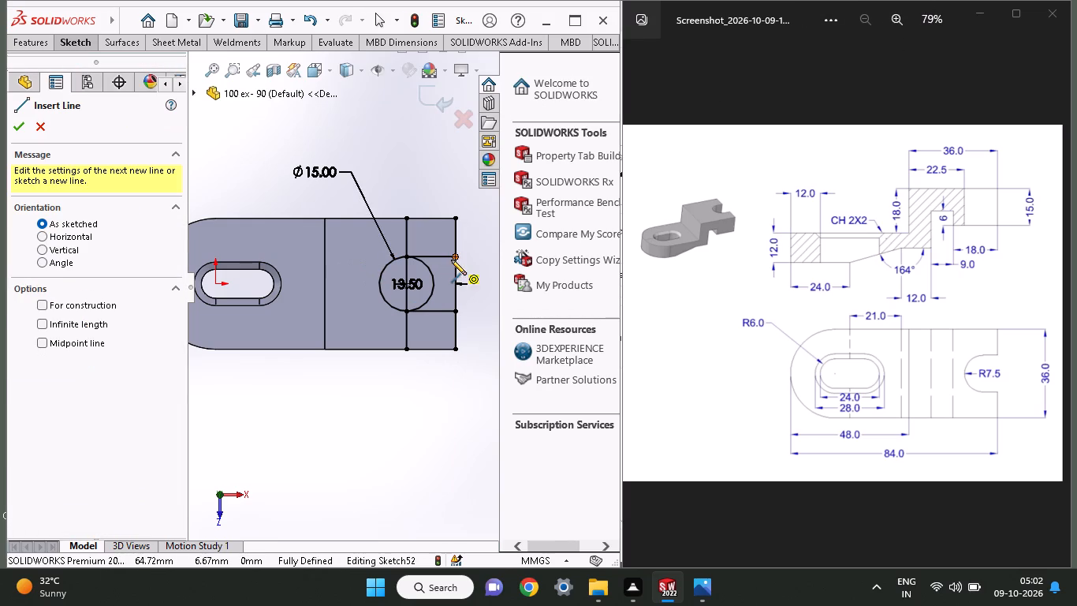
pyautogui.click(454, 260)
pyautogui.click(457, 311)
pyautogui.rightClick(401, 176)
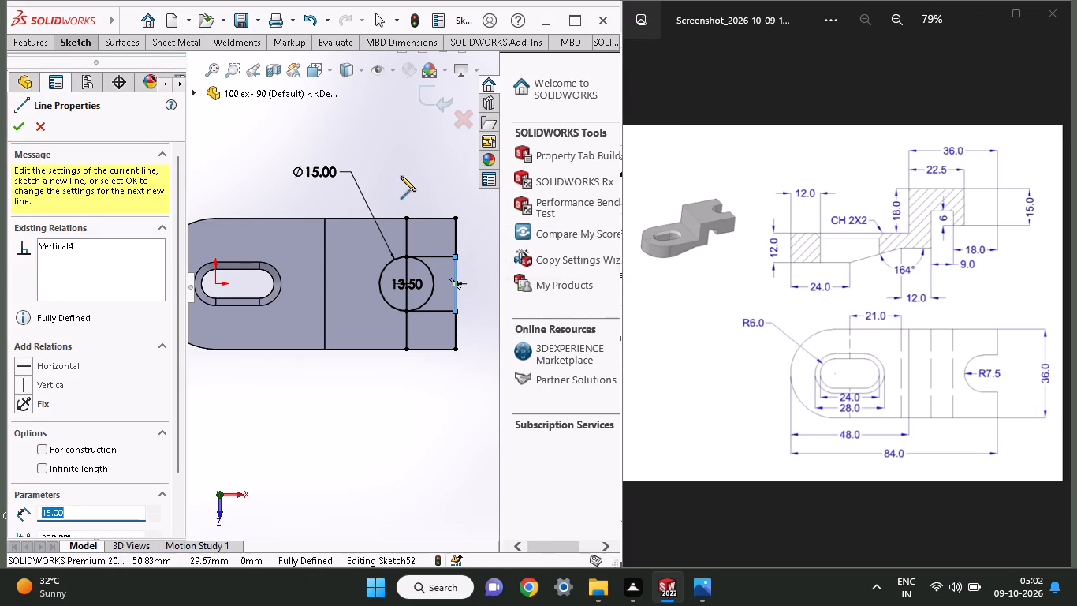
pyautogui.click(414, 192)
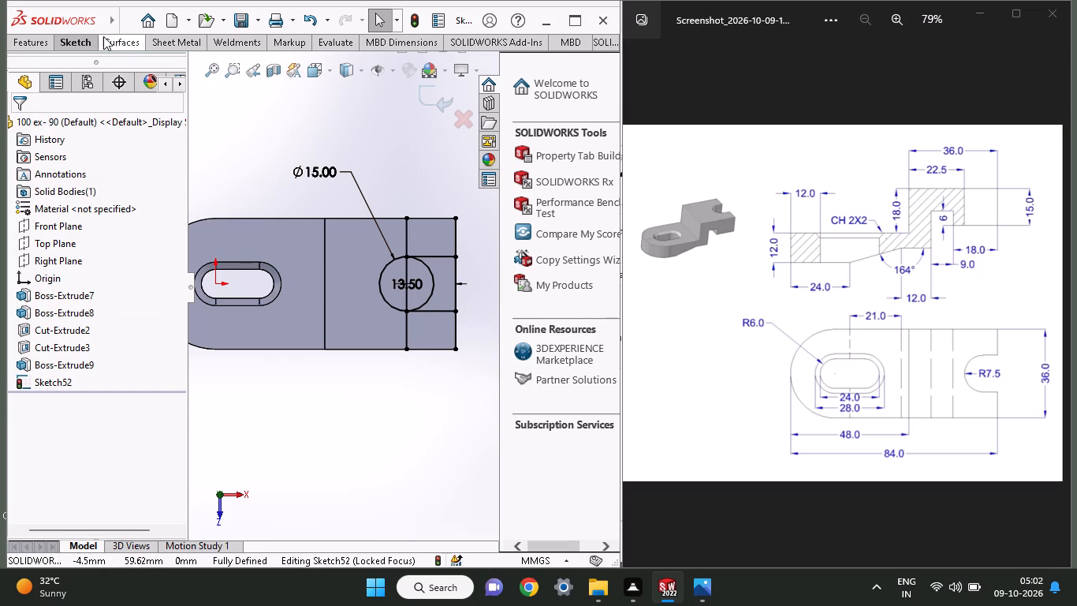
# Power trim the offset line's segment inside the circle and the circle's half facing the end edge, leaving the U-shaped notch outline.
pyautogui.click(78, 43)
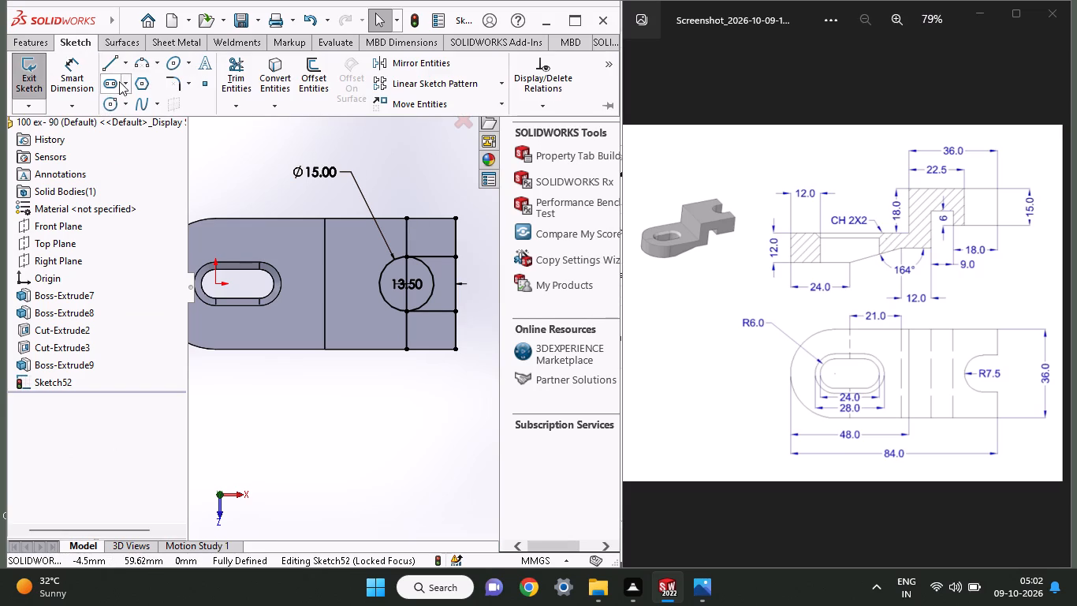
pyautogui.click(229, 82)
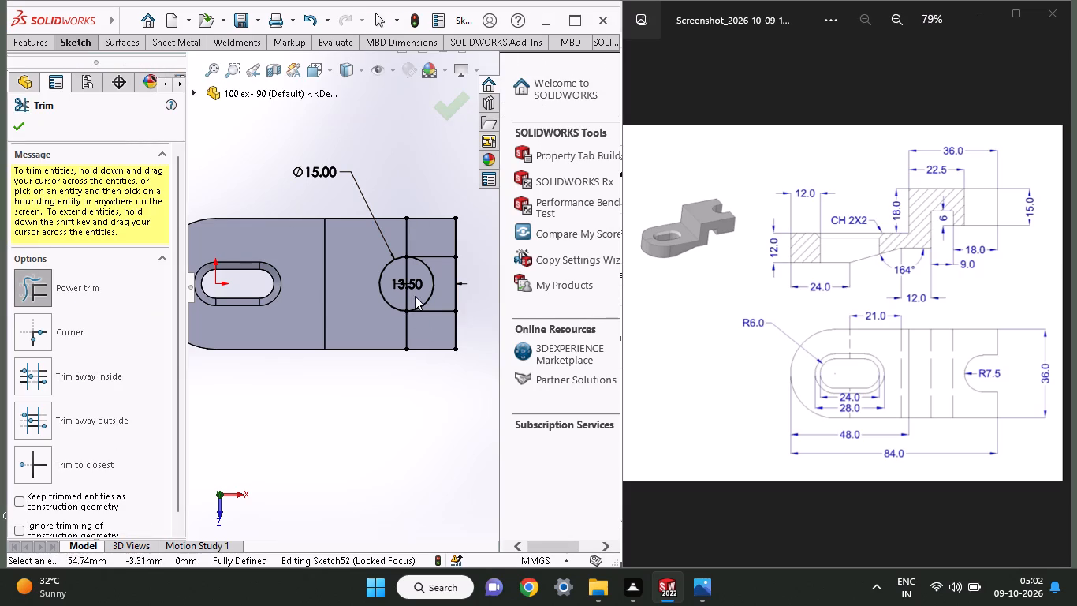
pyautogui.moveTo(415, 296); pyautogui.dragTo(391, 305)
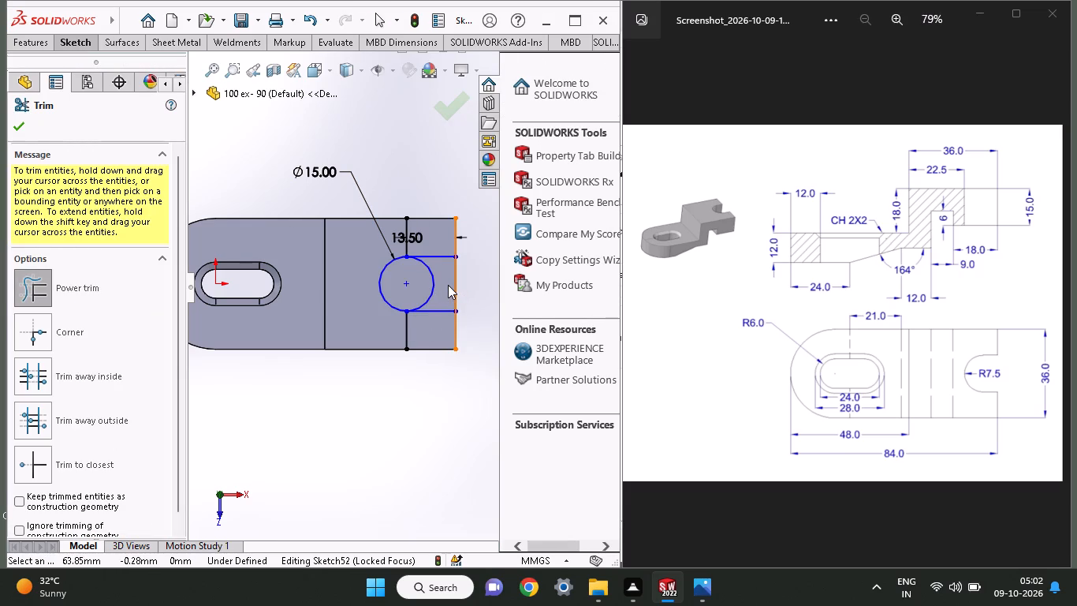
pyautogui.moveTo(446, 285); pyautogui.dragTo(416, 295)
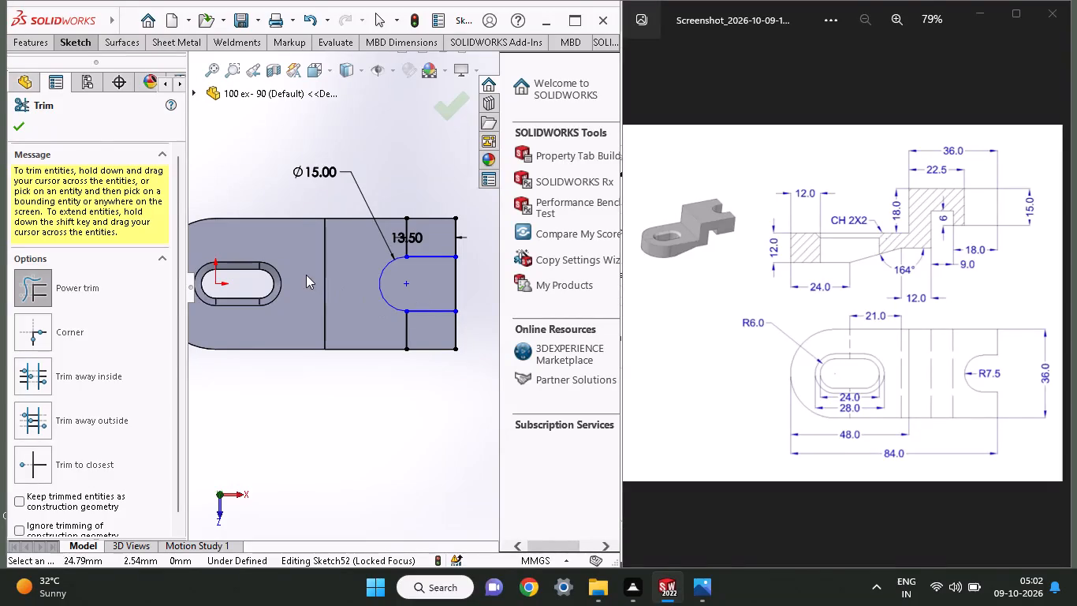
# Cut-extrude both regions of the U-shaped notch outline to a blind depth of 90 mm through the block.
pyautogui.click(26, 39)
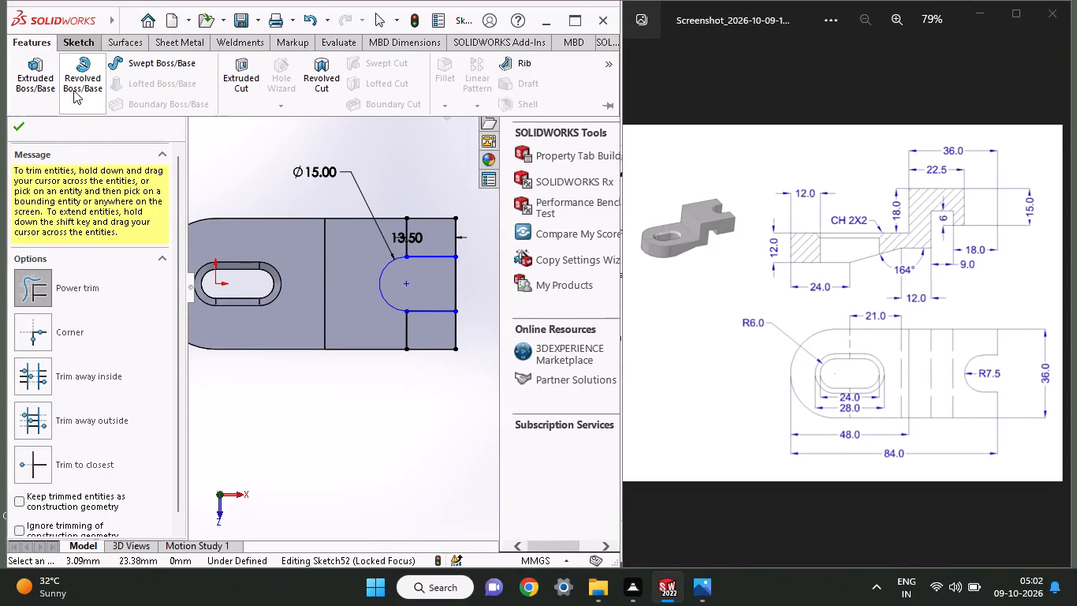
pyautogui.click(235, 91)
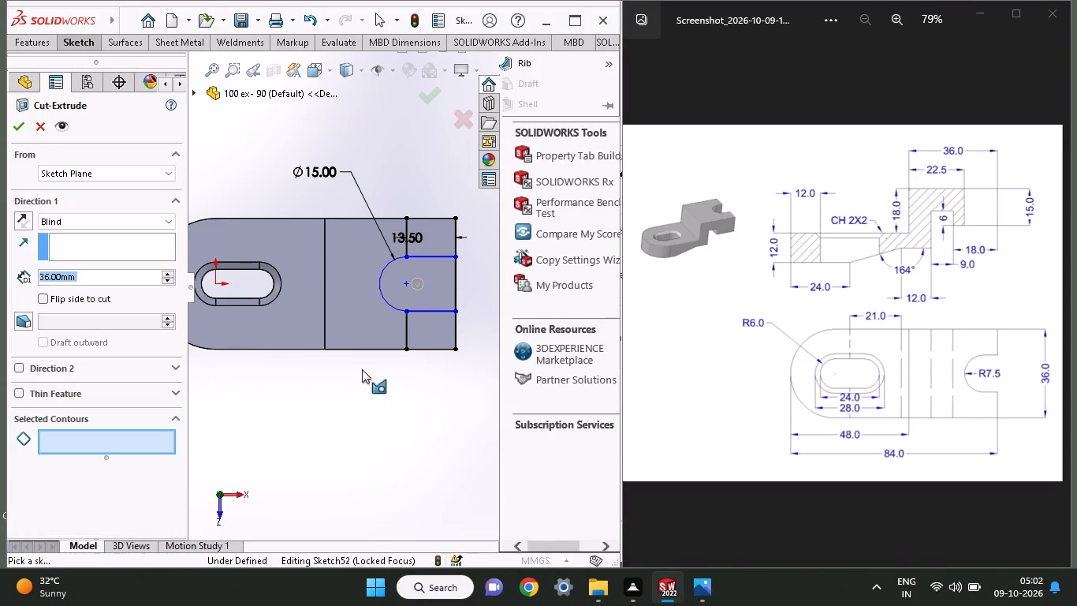
pyautogui.moveTo(362, 369); pyautogui.dragTo(375, 334, button='middle')
pyautogui.click(405, 270)
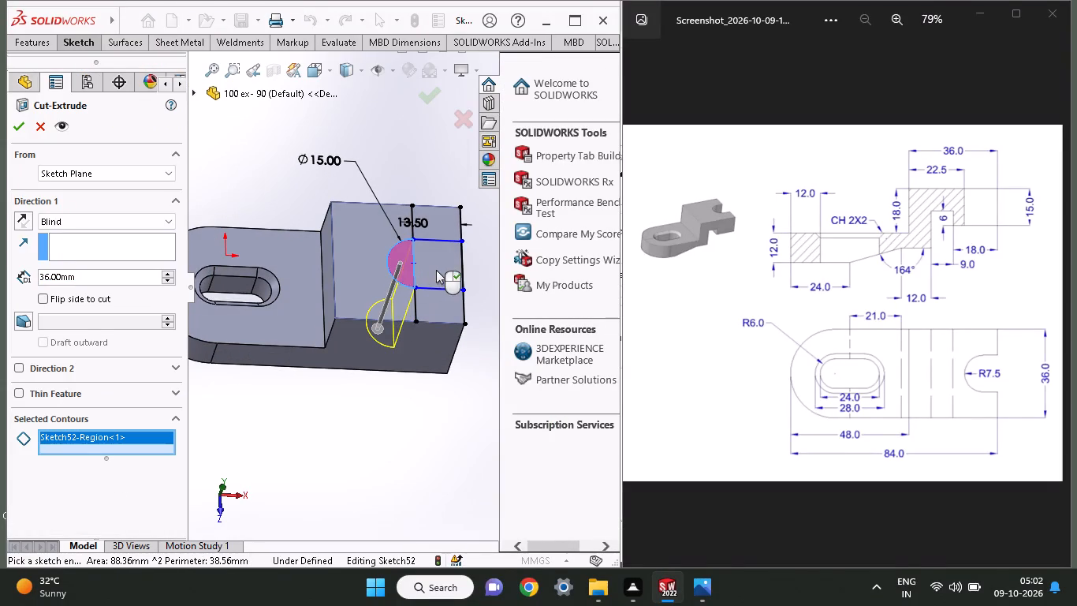
pyautogui.click(440, 270)
pyautogui.moveTo(407, 327); pyautogui.dragTo(400, 406)
pyautogui.click(21, 133)
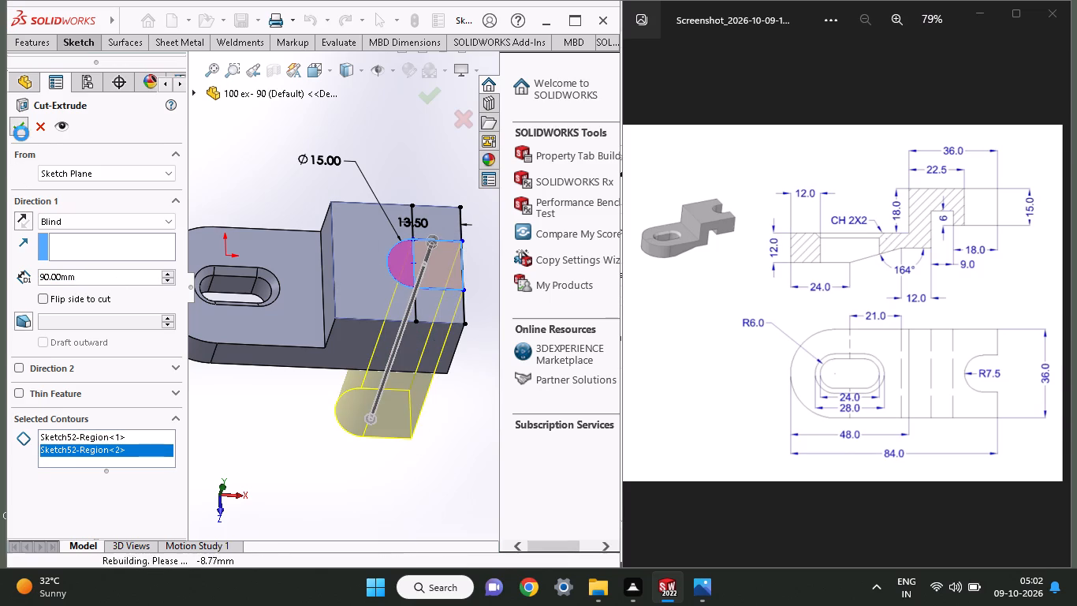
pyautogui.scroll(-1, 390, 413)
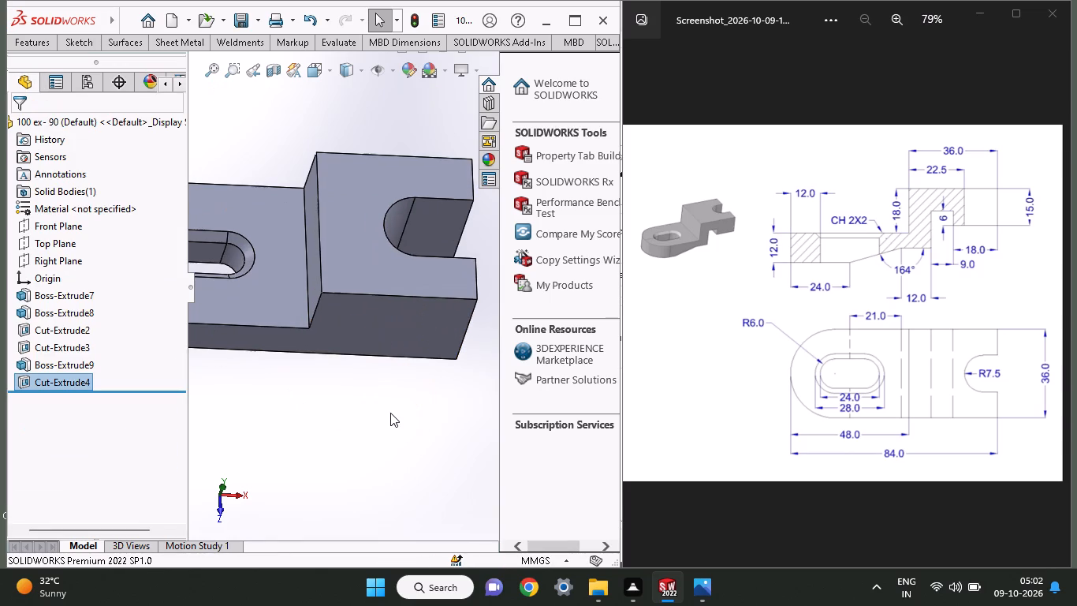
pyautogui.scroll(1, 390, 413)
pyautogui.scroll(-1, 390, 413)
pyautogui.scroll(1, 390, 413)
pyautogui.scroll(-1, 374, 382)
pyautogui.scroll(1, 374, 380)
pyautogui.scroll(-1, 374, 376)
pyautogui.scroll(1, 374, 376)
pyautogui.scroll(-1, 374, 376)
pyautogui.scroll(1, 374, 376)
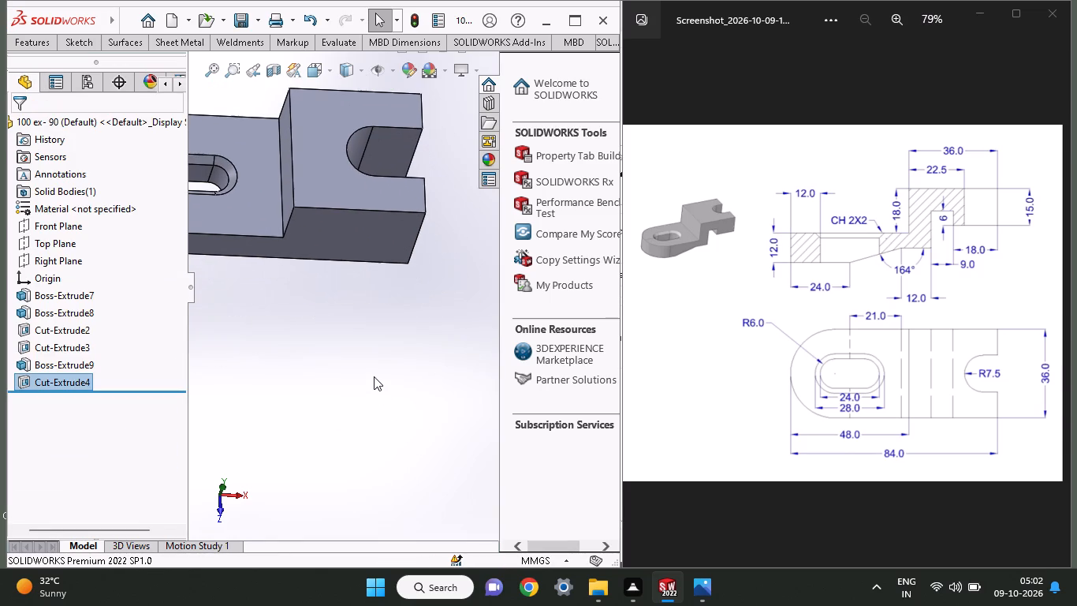
# Start a new sketch on the bracket's long stepped side face.
pyautogui.middleClick(306, 273)
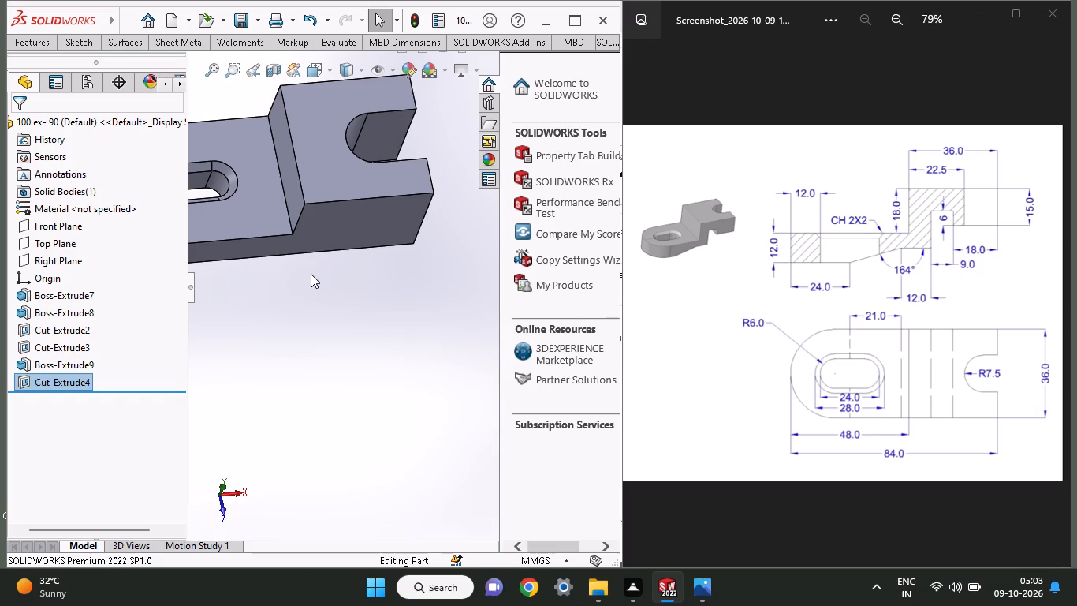
pyautogui.moveTo(311, 274); pyautogui.dragTo(315, 235, button='middle')
pyautogui.scroll(-1, 315, 235)
pyautogui.click(352, 221)
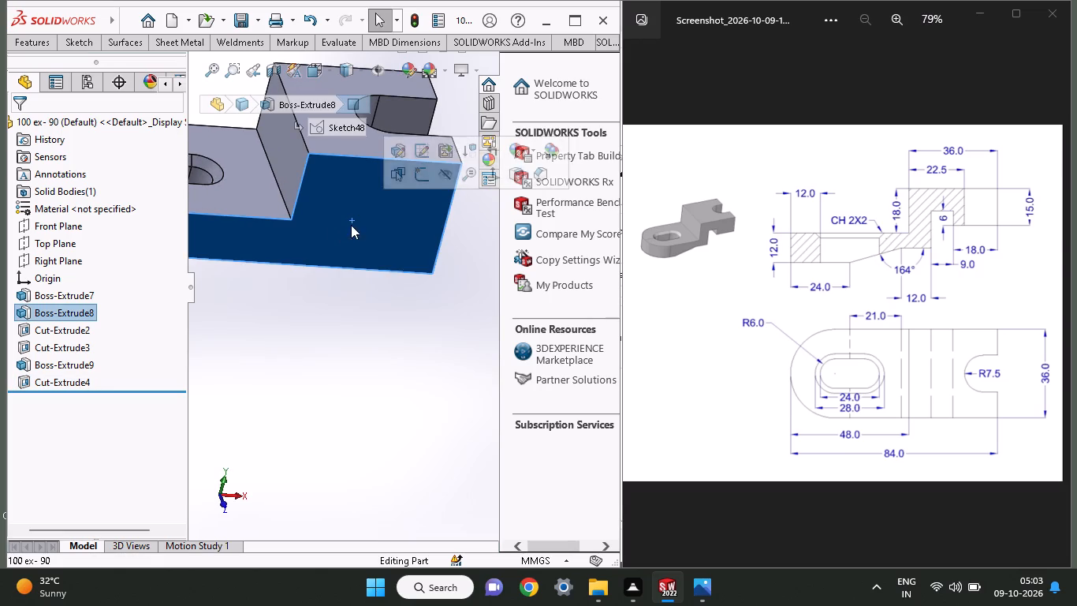
pyautogui.click(412, 179)
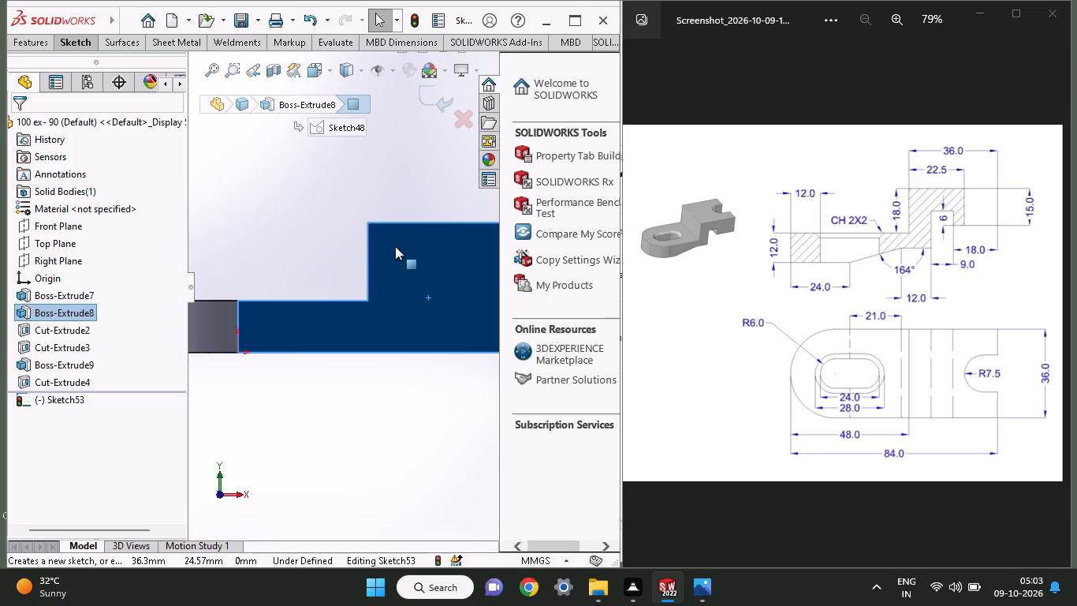
# Draw a 30 mm vertical line along the raised block's end edge, from its bottom corner to its top corner.
pyautogui.scroll(1, 433, 232)
pyautogui.scroll(-1, 434, 232)
pyautogui.scroll(1, 434, 232)
pyautogui.scroll(-1, 434, 233)
pyautogui.scroll(1, 475, 361)
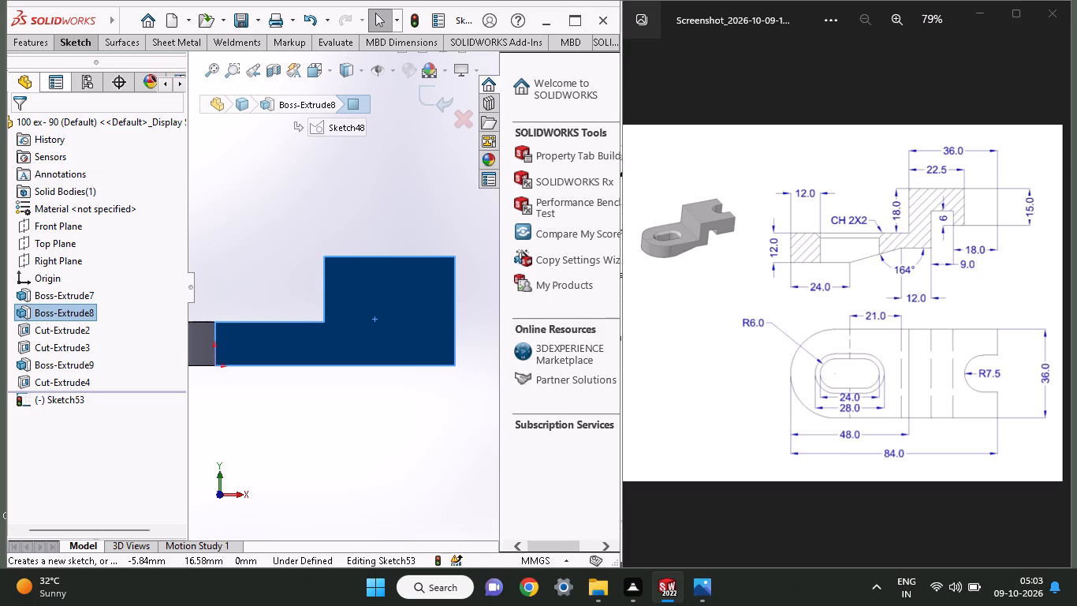
pyautogui.click(73, 43)
pyautogui.click(102, 68)
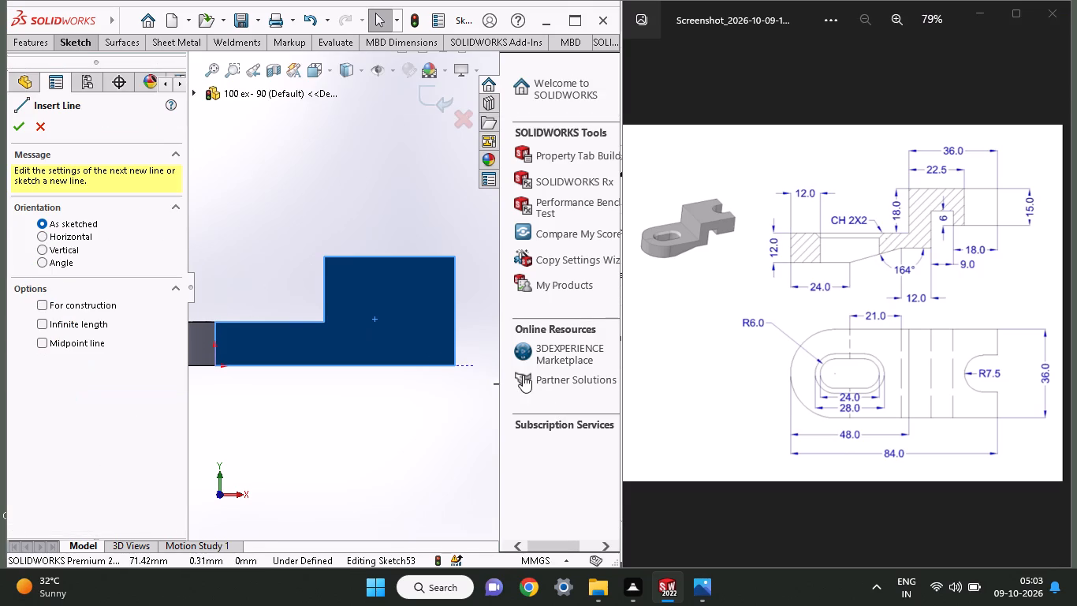
pyautogui.click(456, 364)
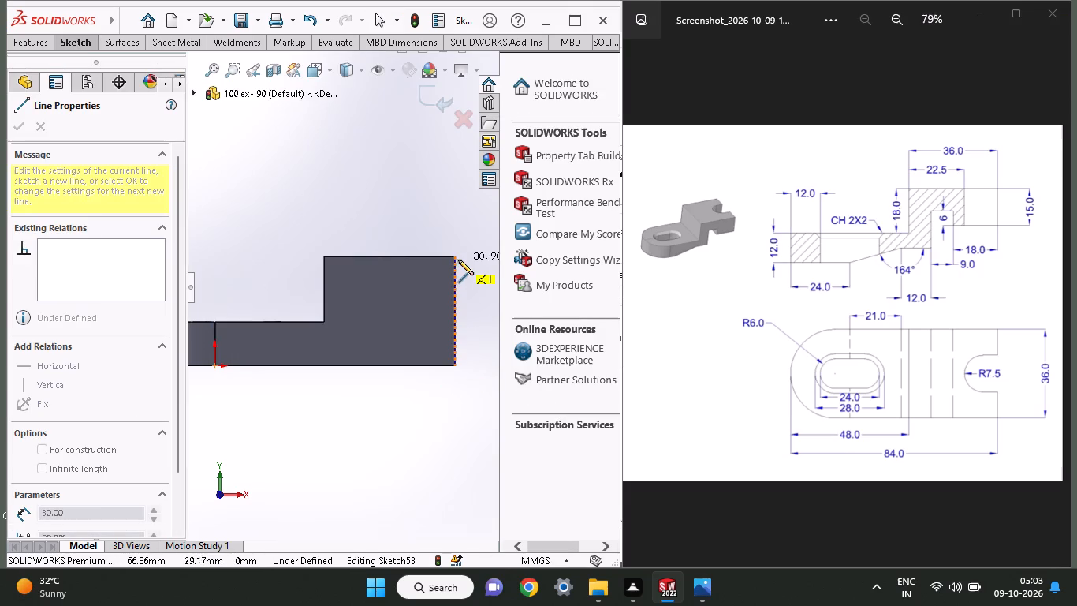
pyautogui.click(454, 253)
pyautogui.rightClick(380, 214)
pyautogui.click(391, 221)
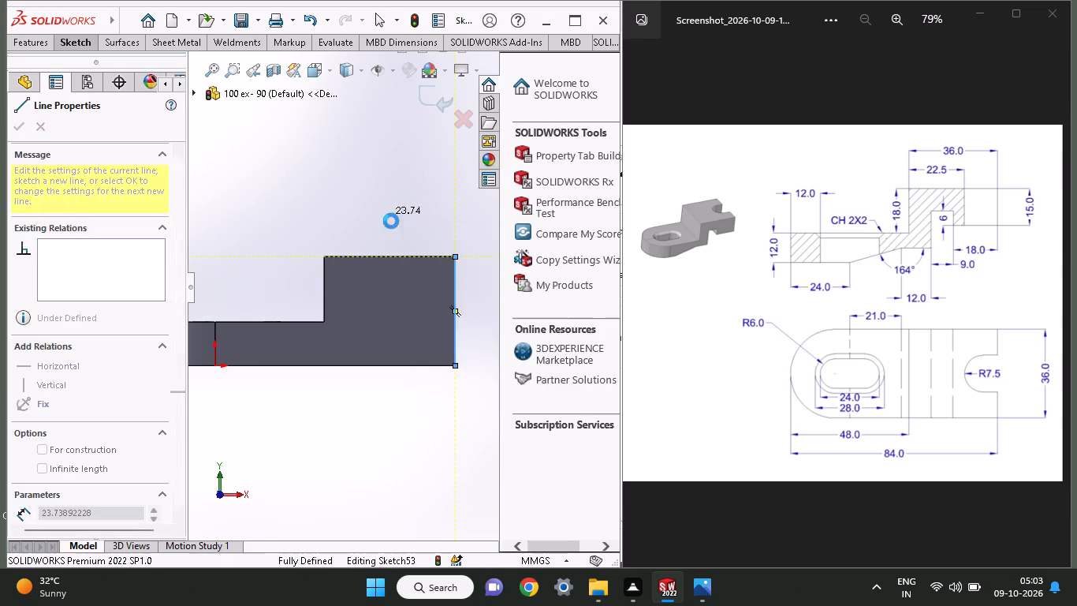
# Offset the vertical end line 18 mm inward into the block.
pyautogui.click(79, 47)
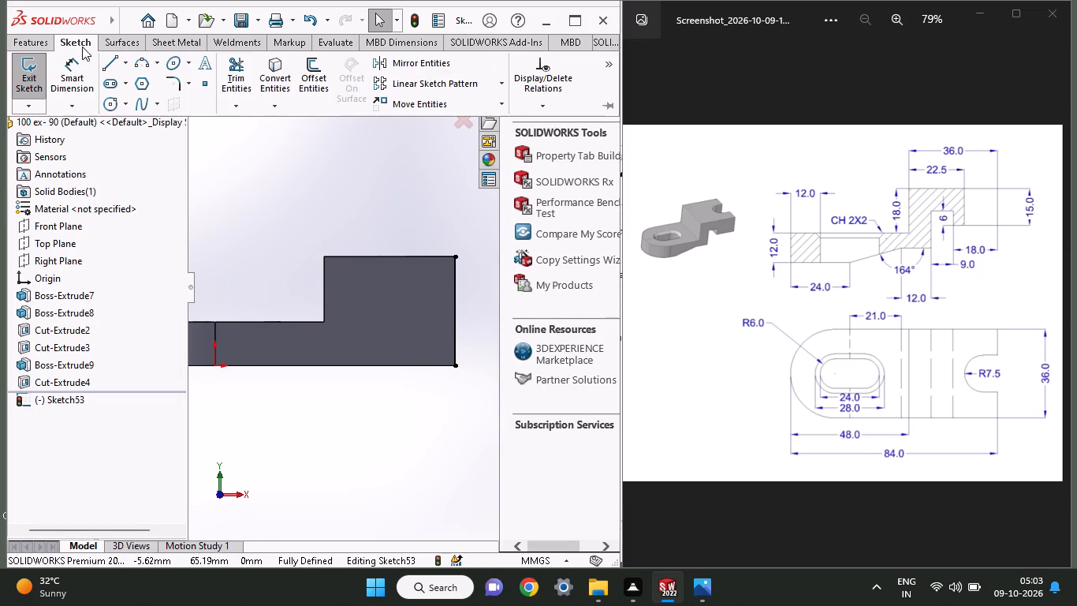
pyautogui.click(322, 101)
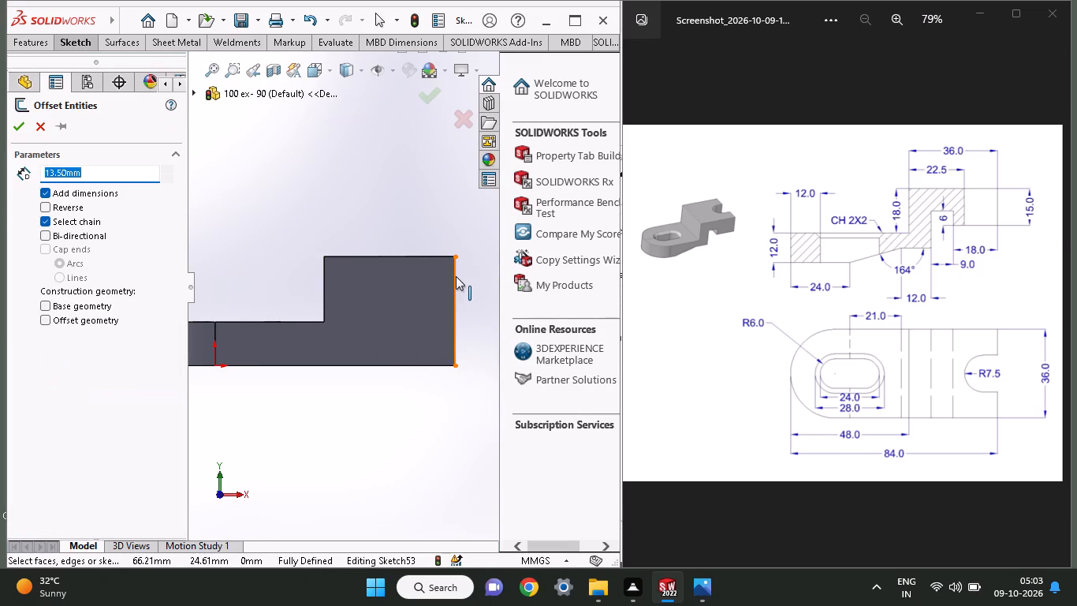
pyautogui.click(456, 276)
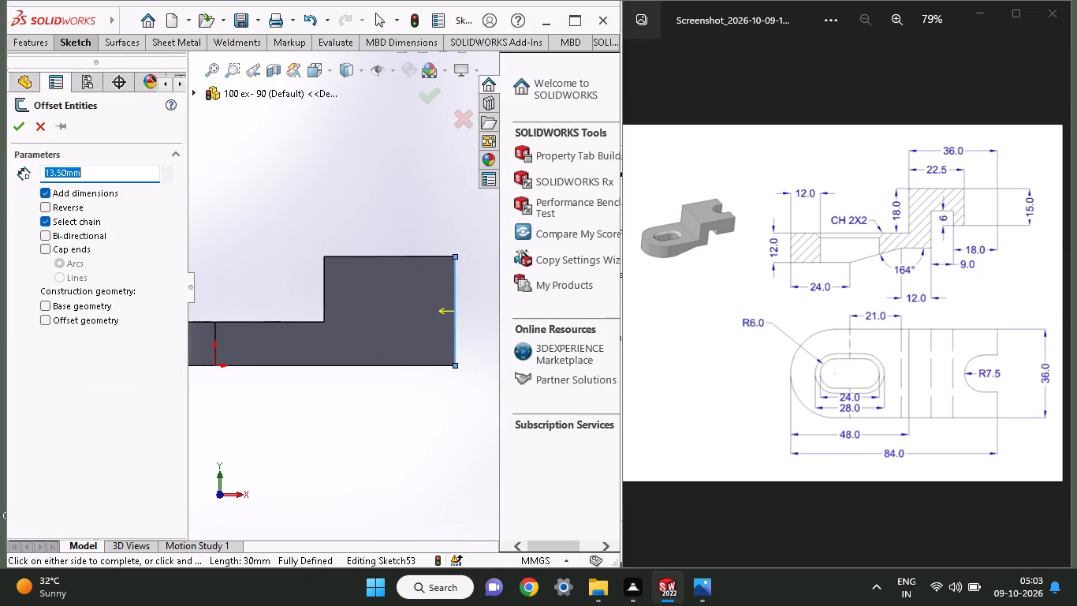
pyautogui.write('18')
pyautogui.press('Return')
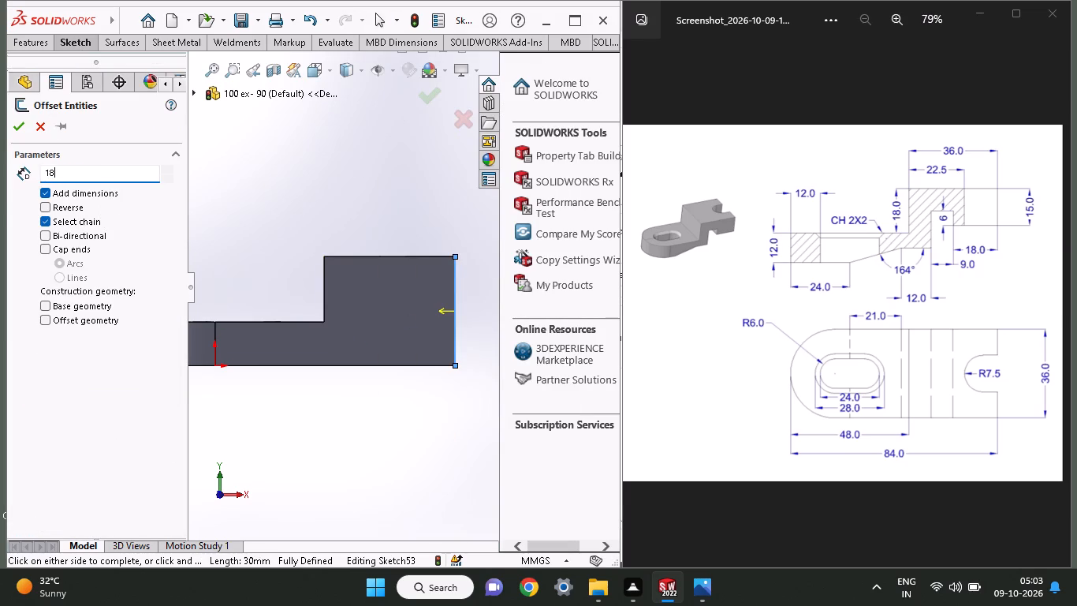
pyautogui.click(76, 213)
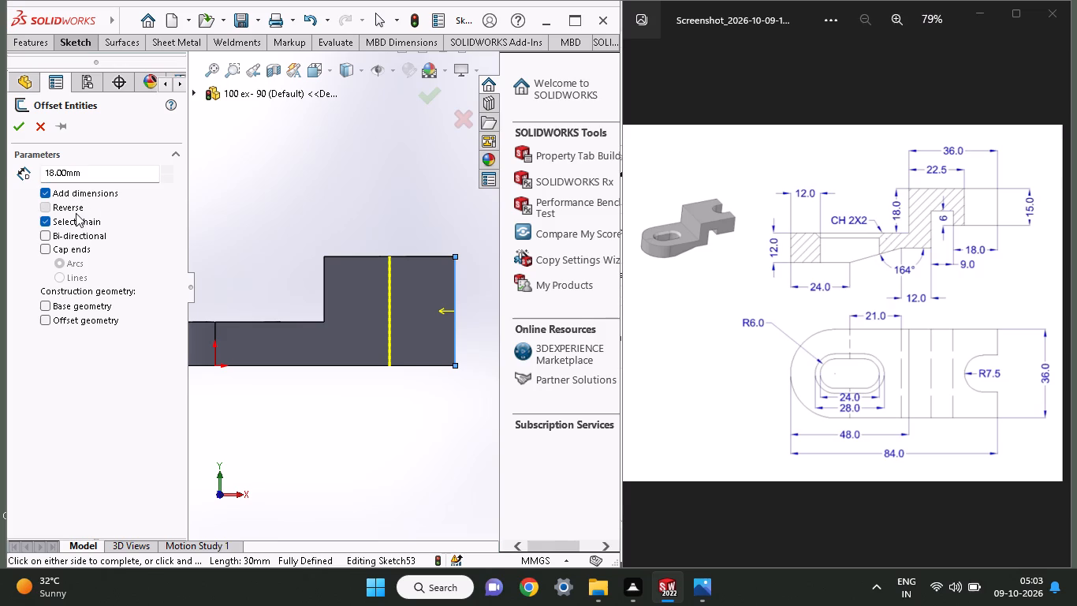
pyautogui.click(15, 125)
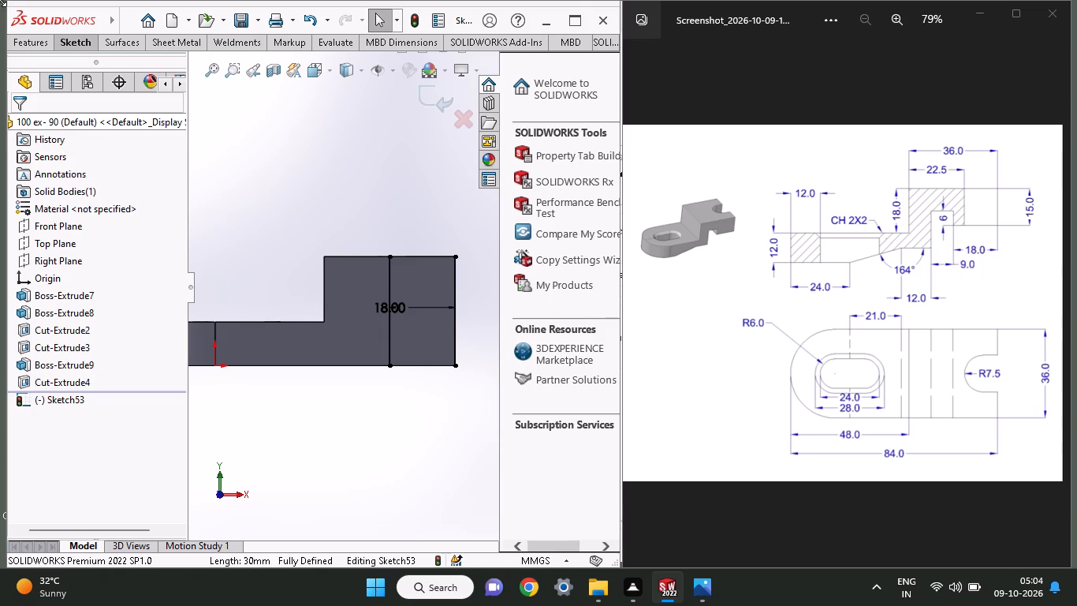
# Offset the 18 mm offset line a further 9 mm away from the end edge, using the reversed direction.
pyautogui.click(77, 41)
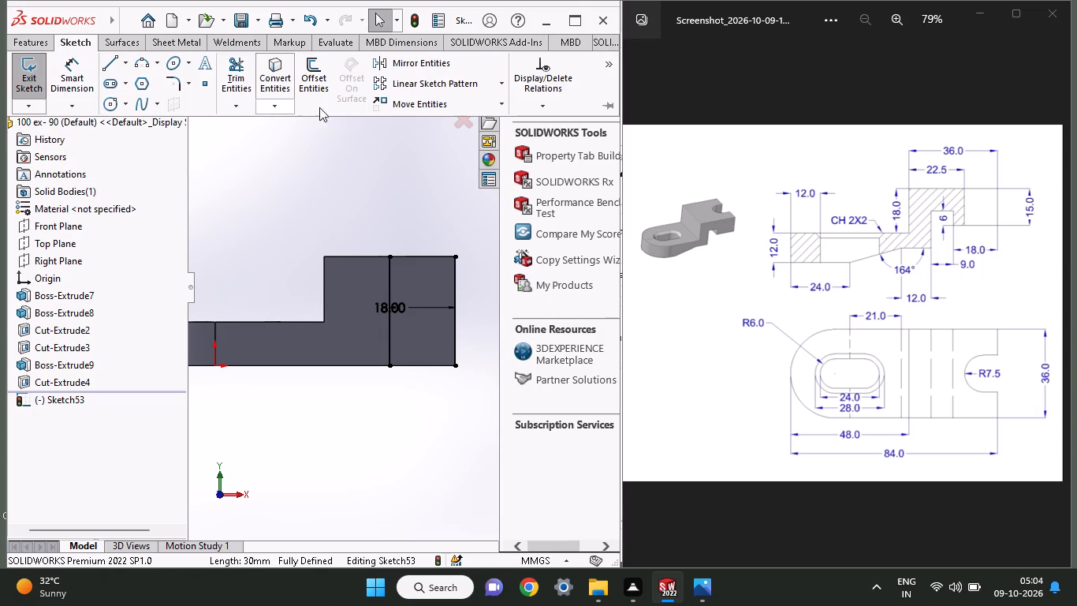
pyautogui.click(319, 96)
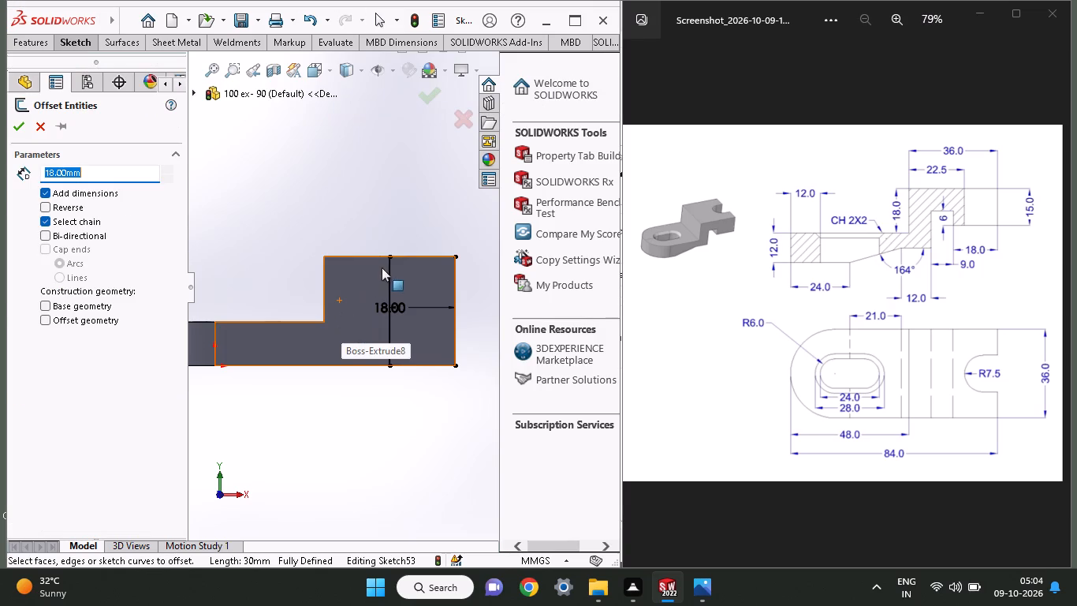
pyautogui.click(386, 265)
pyautogui.click(82, 212)
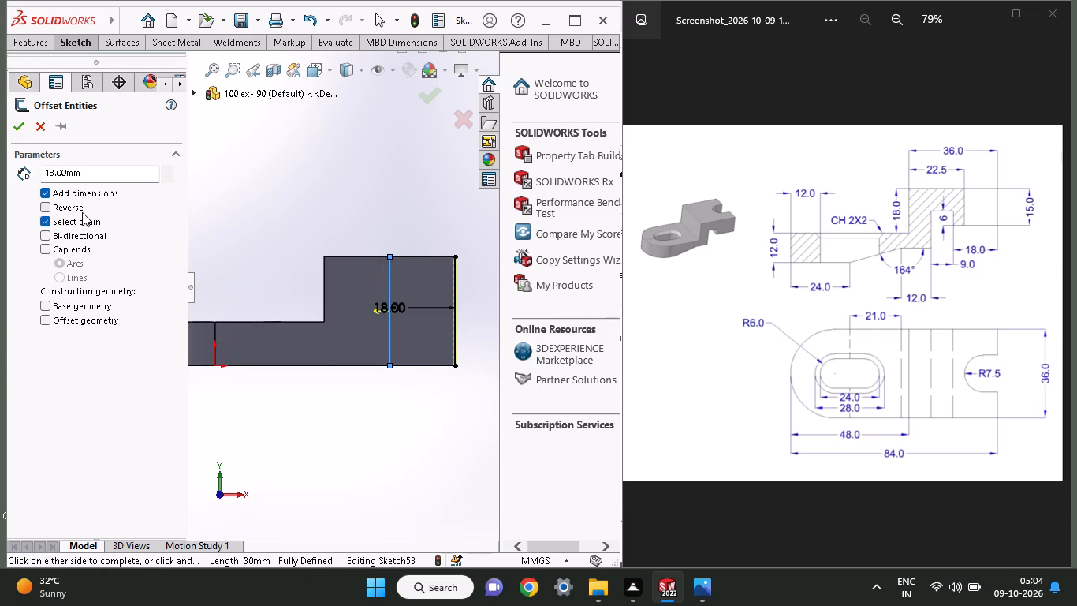
pyautogui.moveTo(100, 172); pyautogui.dragTo(0, 191)
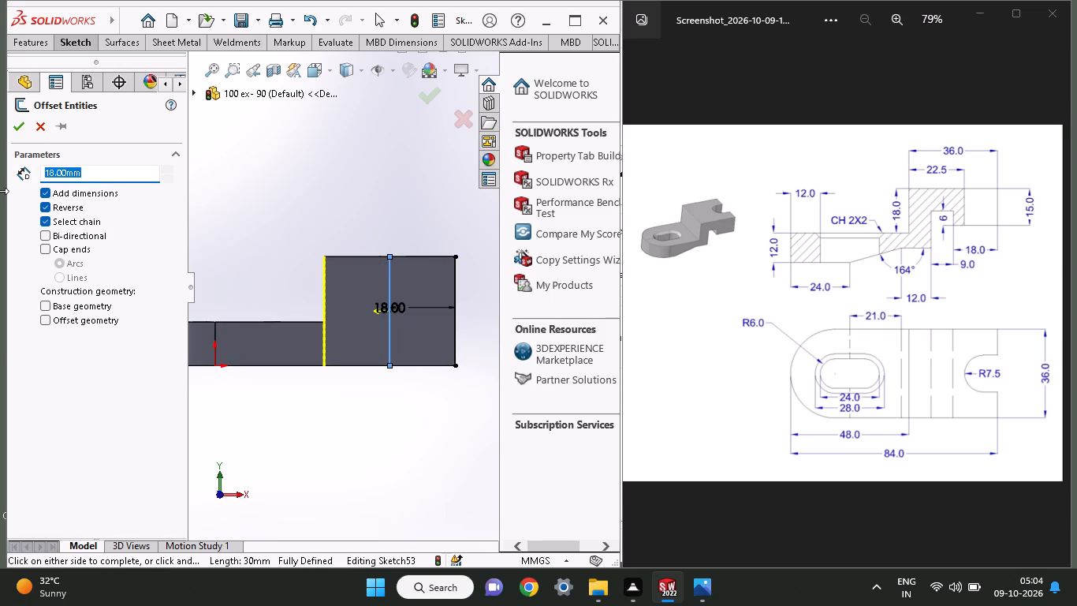
pyautogui.press('9')
pyautogui.press('Return')
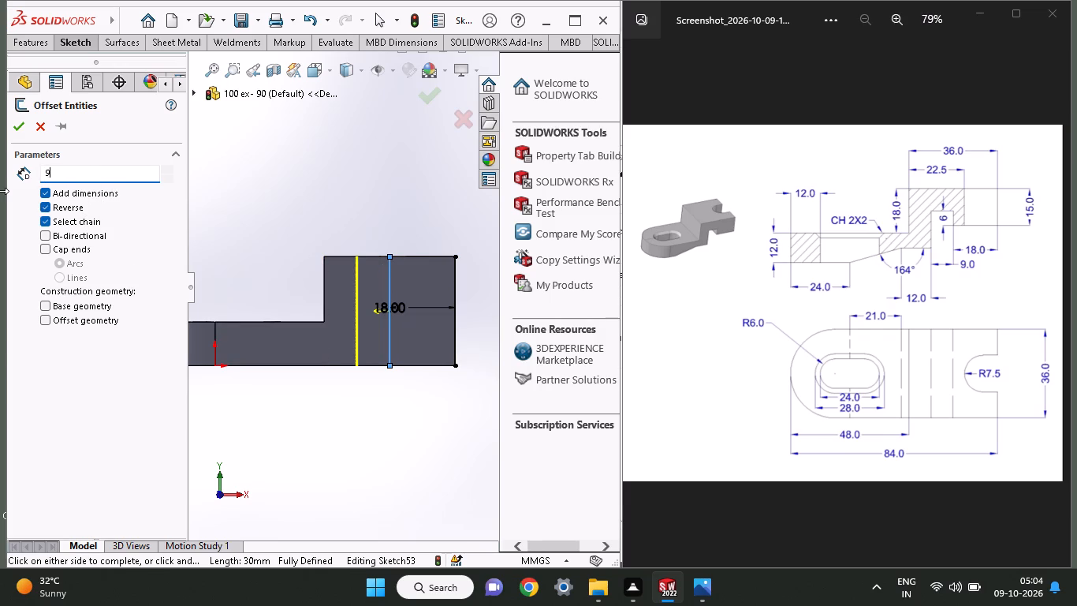
pyautogui.click(16, 125)
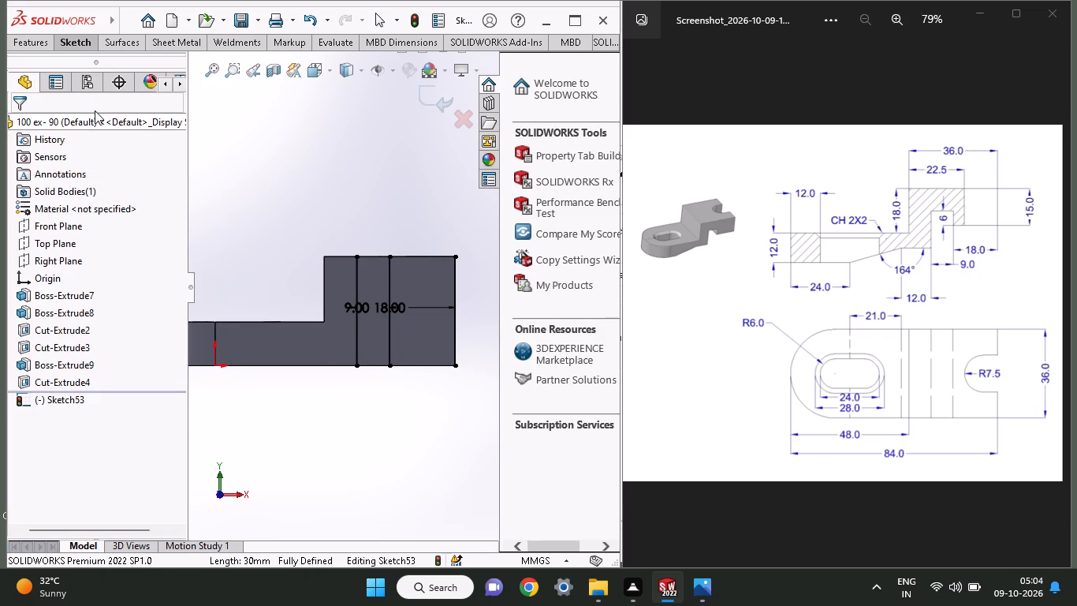
# Draw a 36 mm horizontal line along the raised block's top edge, from the step corner to the end corner.
pyautogui.click(81, 46)
pyautogui.click(110, 63)
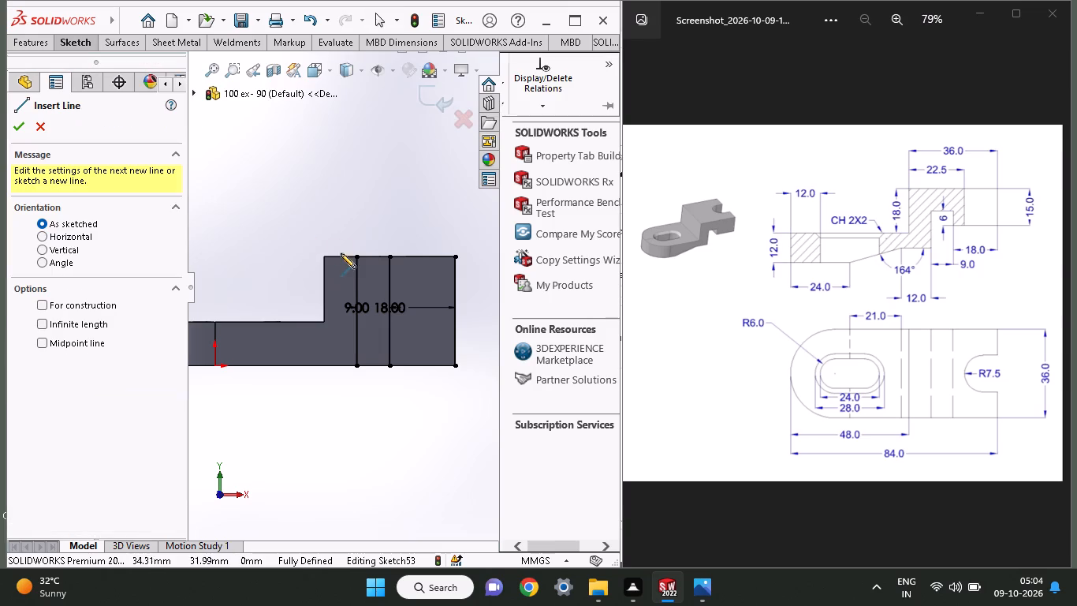
pyautogui.click(322, 257)
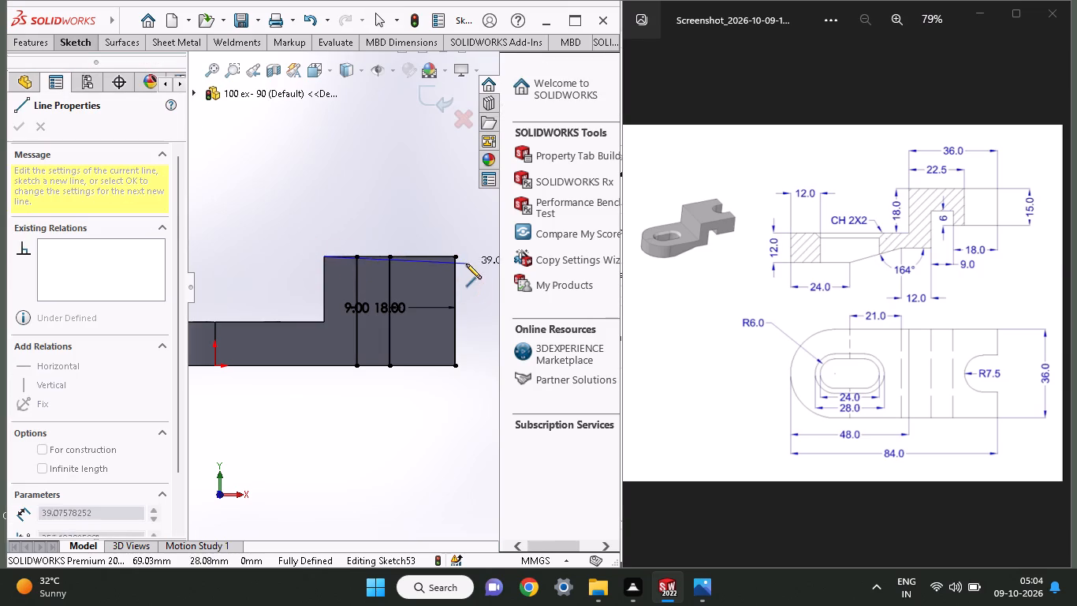
pyautogui.click(457, 256)
pyautogui.rightClick(387, 196)
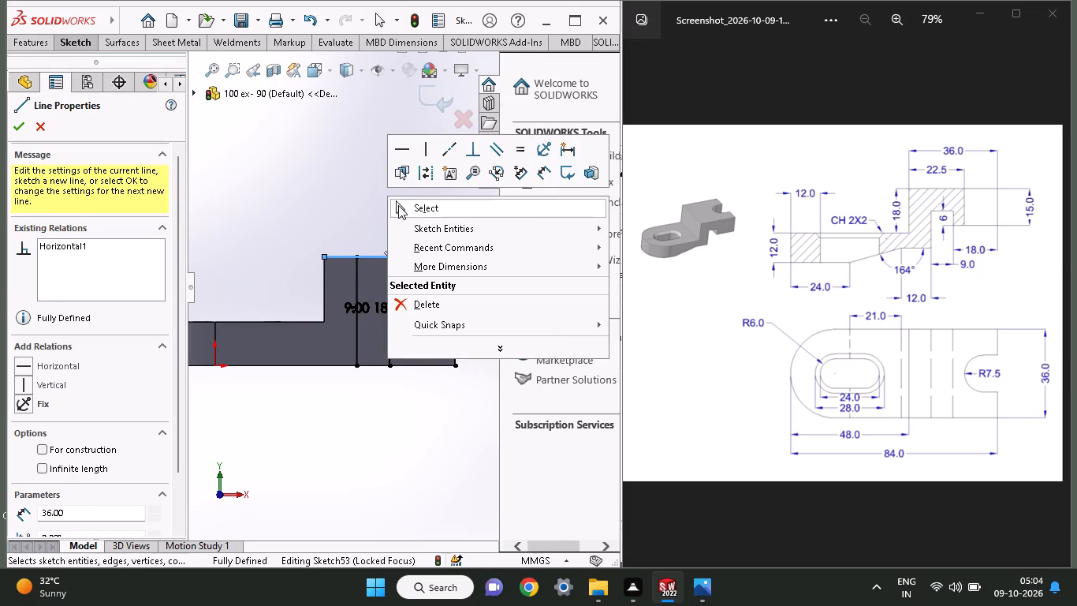
pyautogui.click(399, 205)
# Offset the chained top and end lines 9 mm into the block.
pyautogui.click(62, 47)
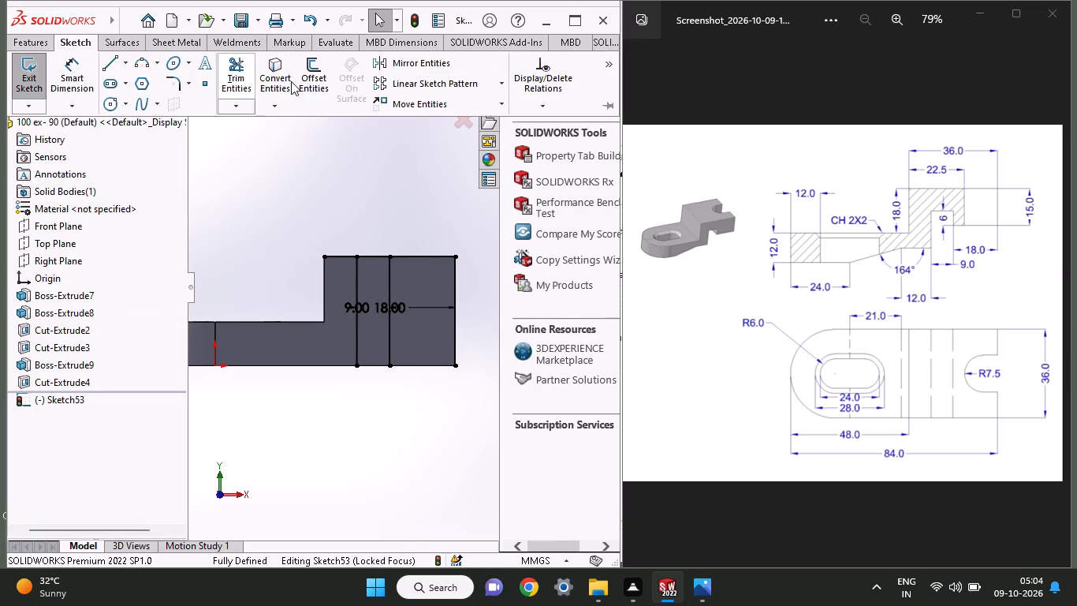
pyautogui.click(300, 83)
pyautogui.click(341, 254)
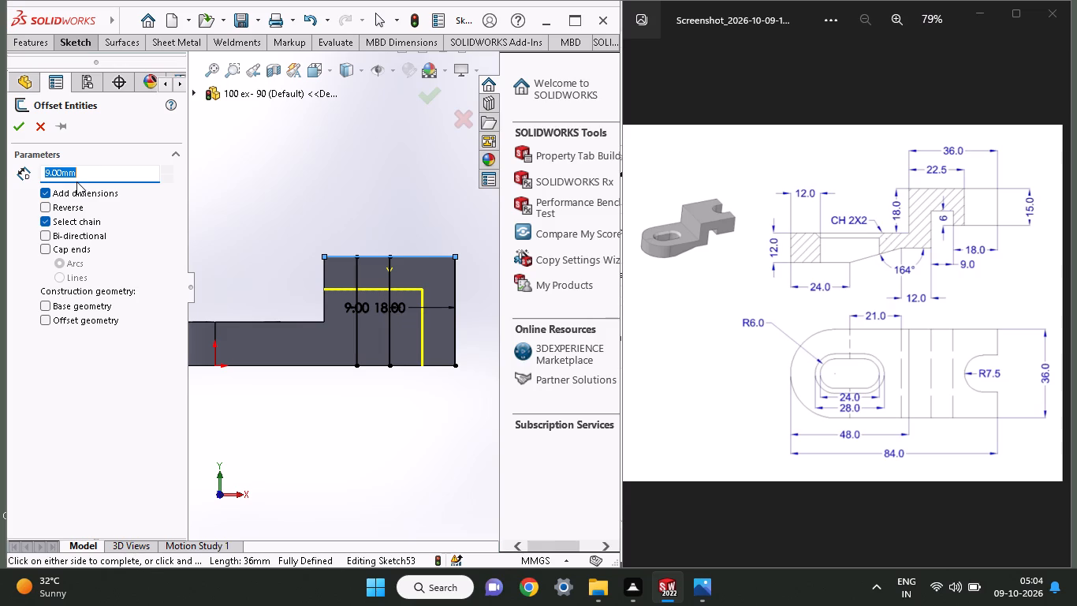
pyautogui.click(21, 134)
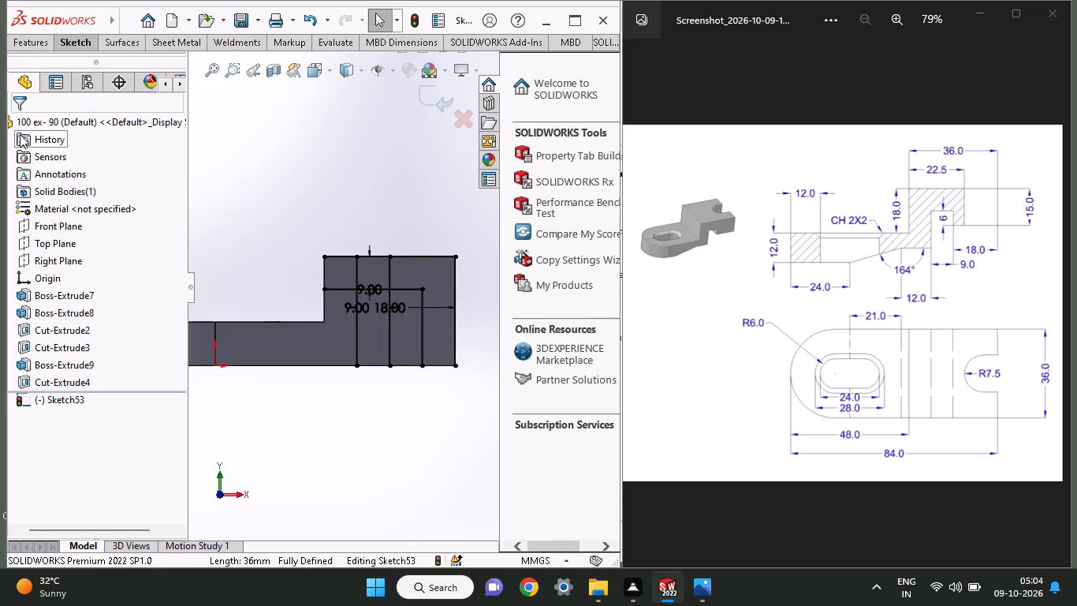
# Draw a horizontal line about 9 mm long from the corner of the 9 mm offset chain to the block's outer end edge.
pyautogui.click(79, 36)
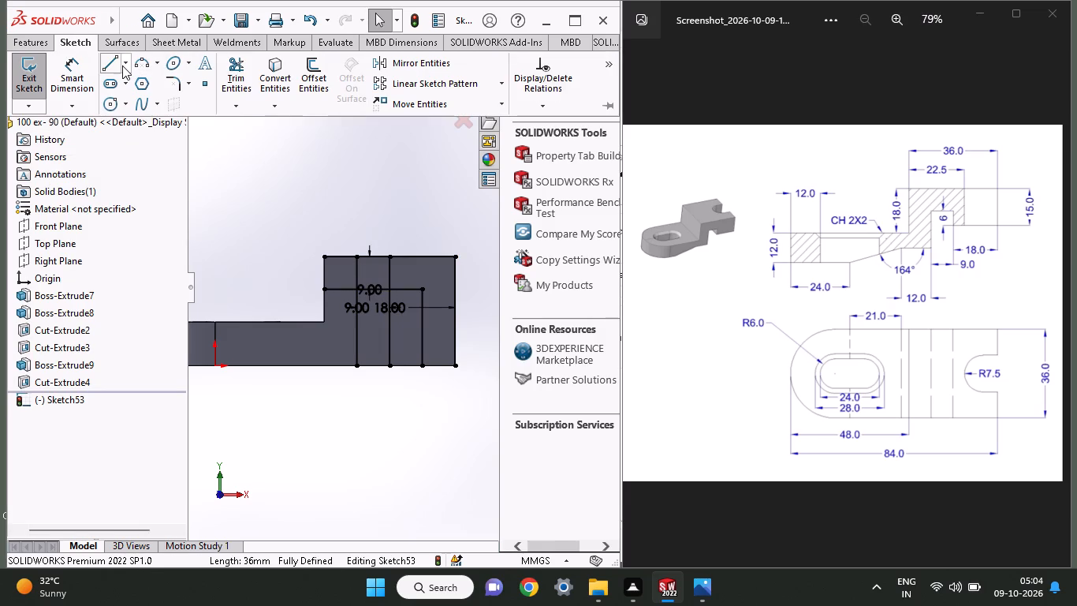
pyautogui.click(117, 65)
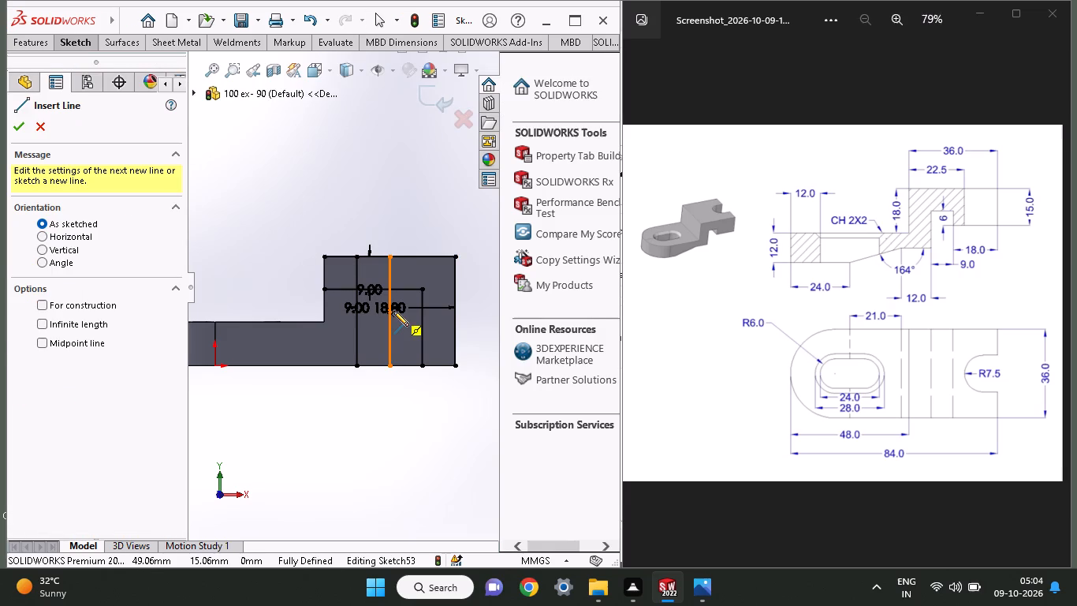
pyautogui.click(423, 287)
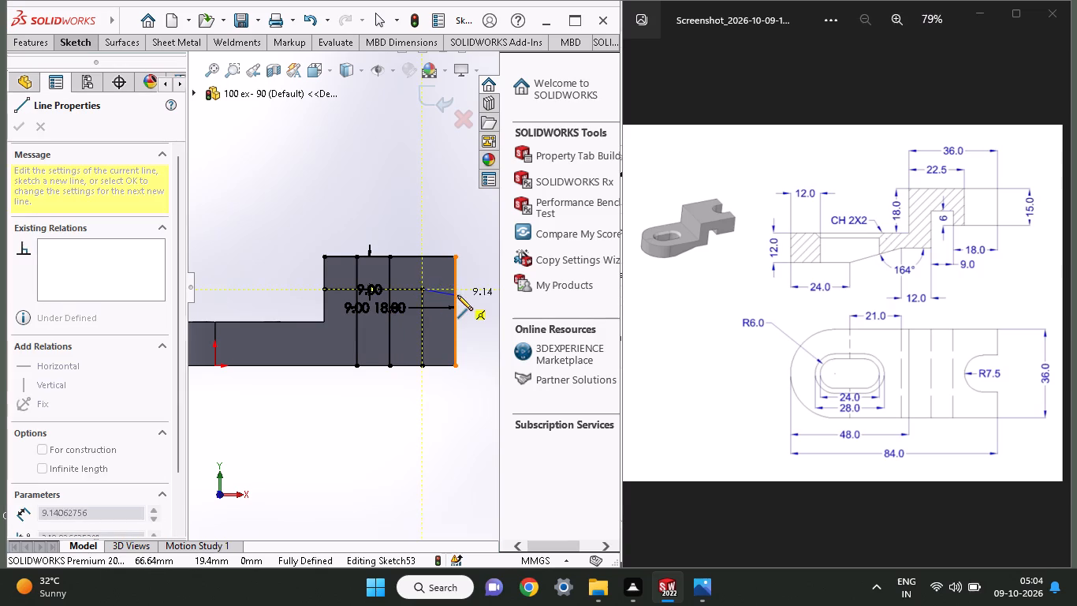
pyautogui.click(455, 291)
pyautogui.rightClick(401, 189)
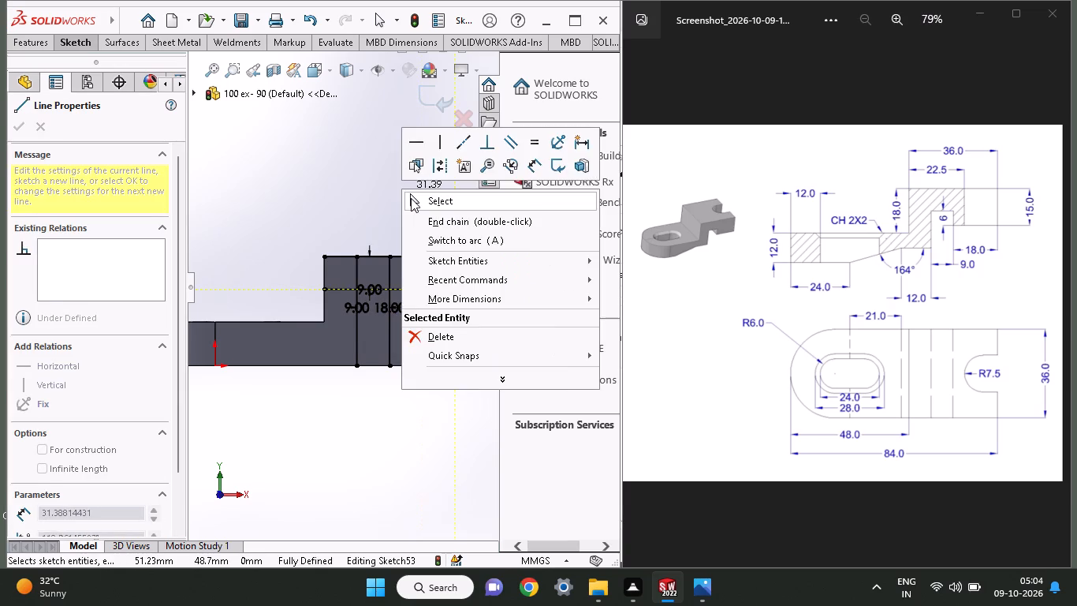
pyautogui.click(411, 198)
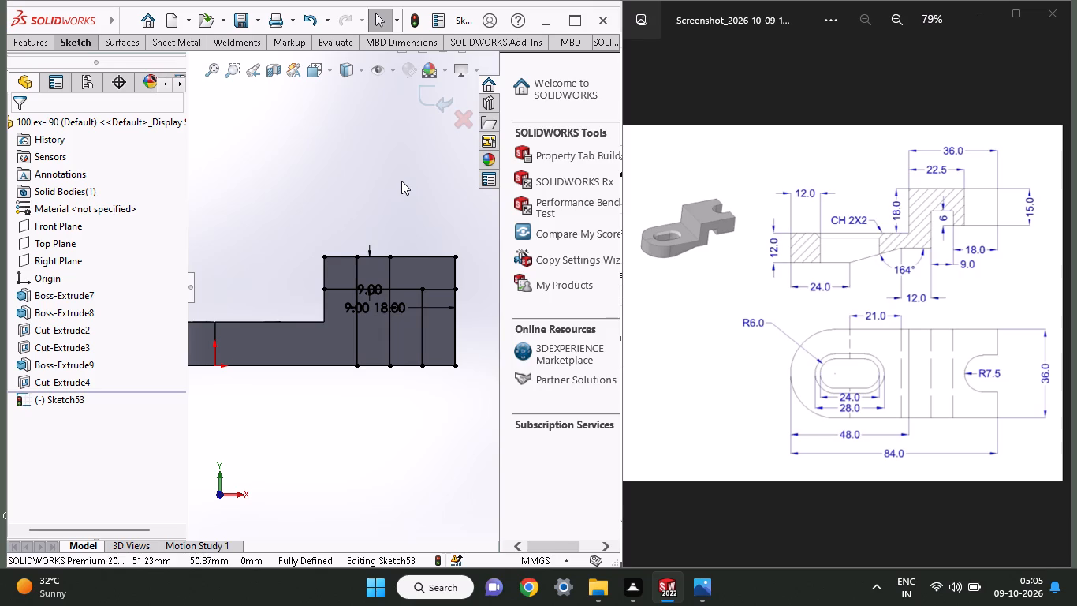
# Extrude-cut the groove region between the two inner vertical lines, below the horizontal offset line, 147 mm in Direction 1 and 60 mm in Direction 2.
pyautogui.click(37, 45)
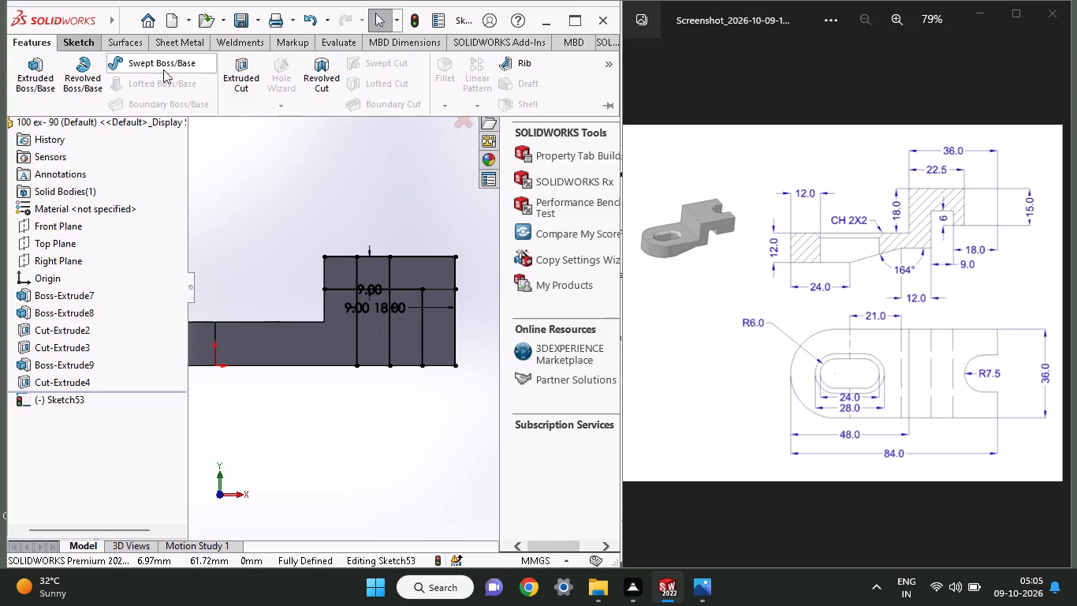
pyautogui.click(257, 88)
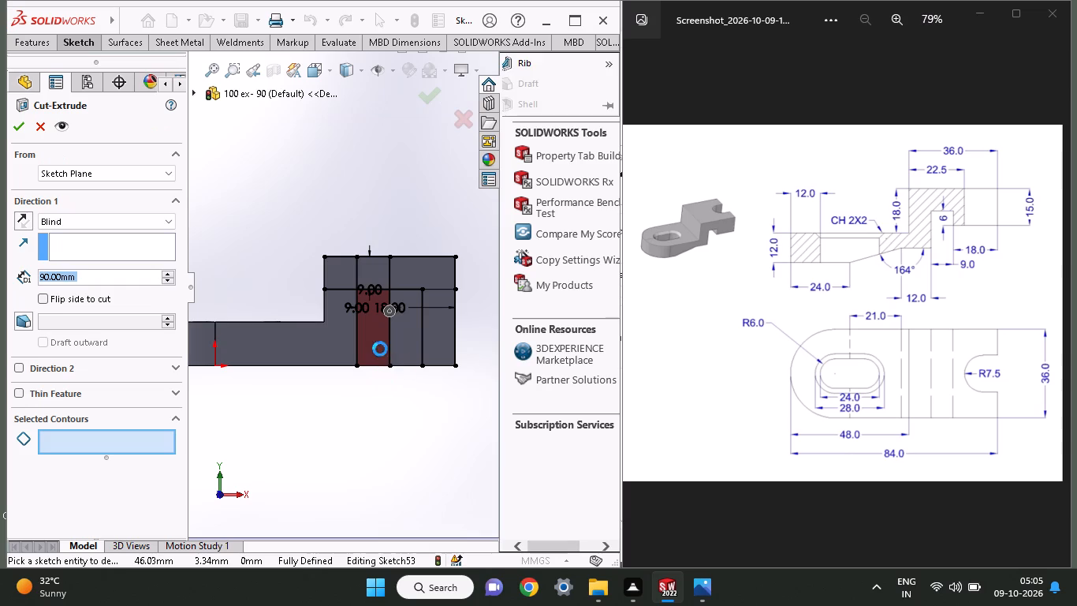
pyautogui.click(380, 349)
pyautogui.moveTo(379, 325); pyautogui.dragTo(379, 327, button='middle')
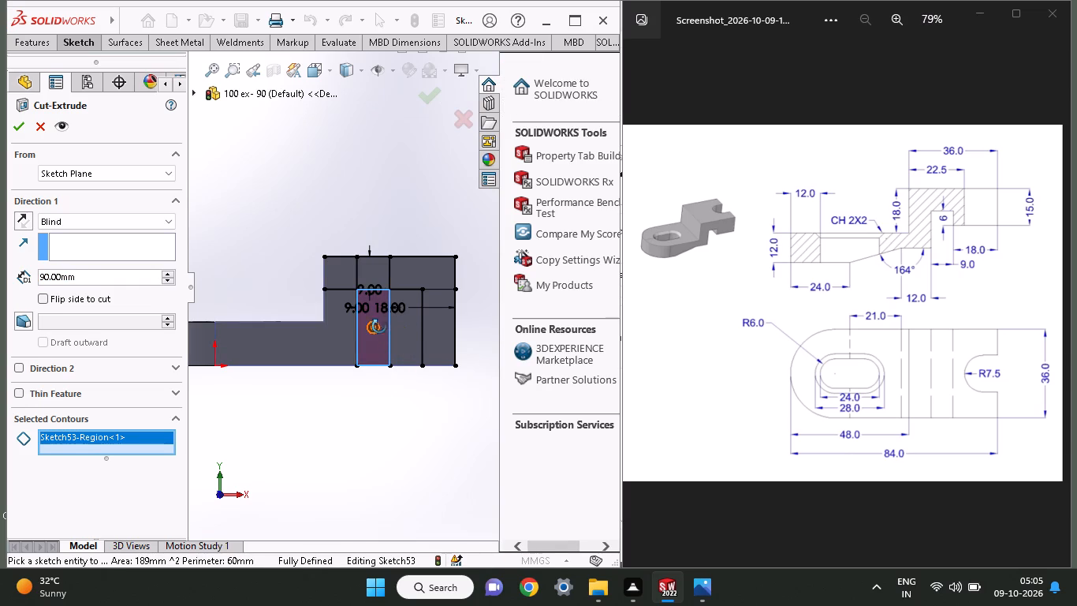
pyautogui.moveTo(379, 327); pyautogui.dragTo(371, 346, button='middle')
pyautogui.moveTo(405, 245); pyautogui.dragTo(411, 196)
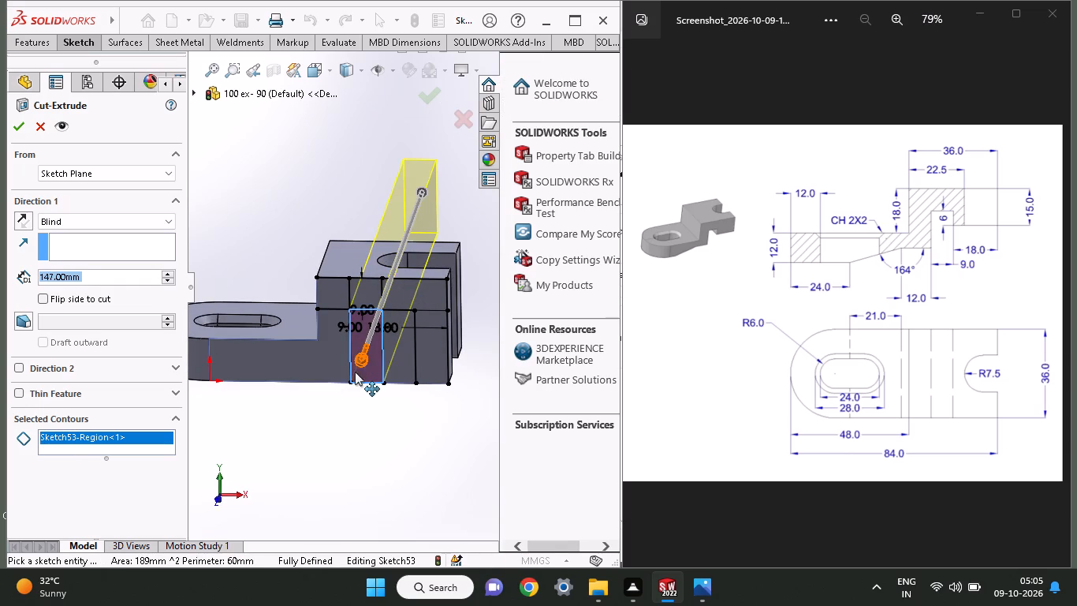
pyautogui.moveTo(361, 356); pyautogui.dragTo(353, 407)
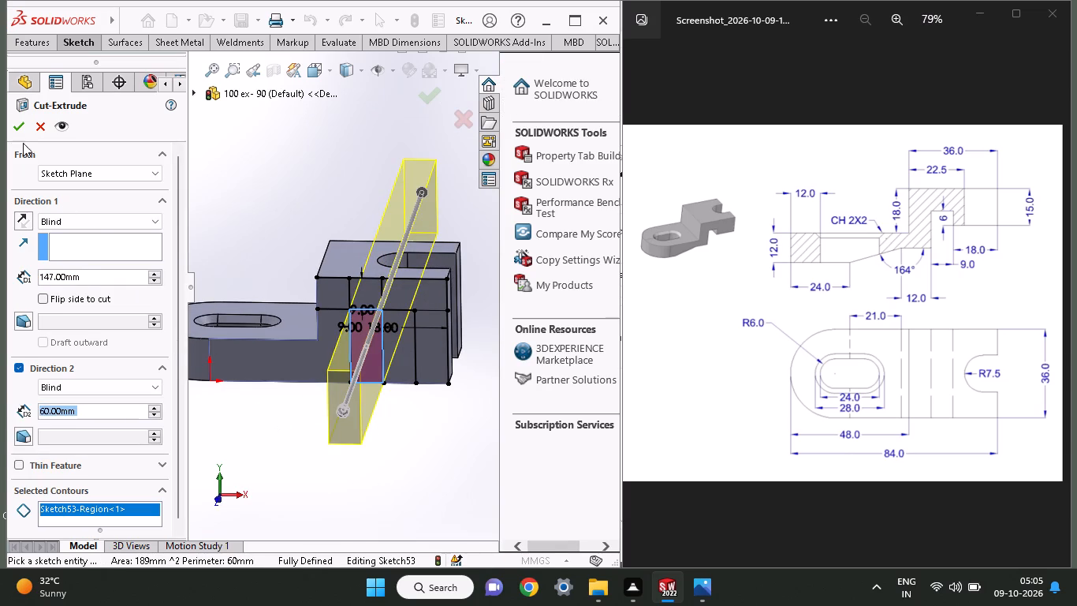
pyautogui.click(13, 118)
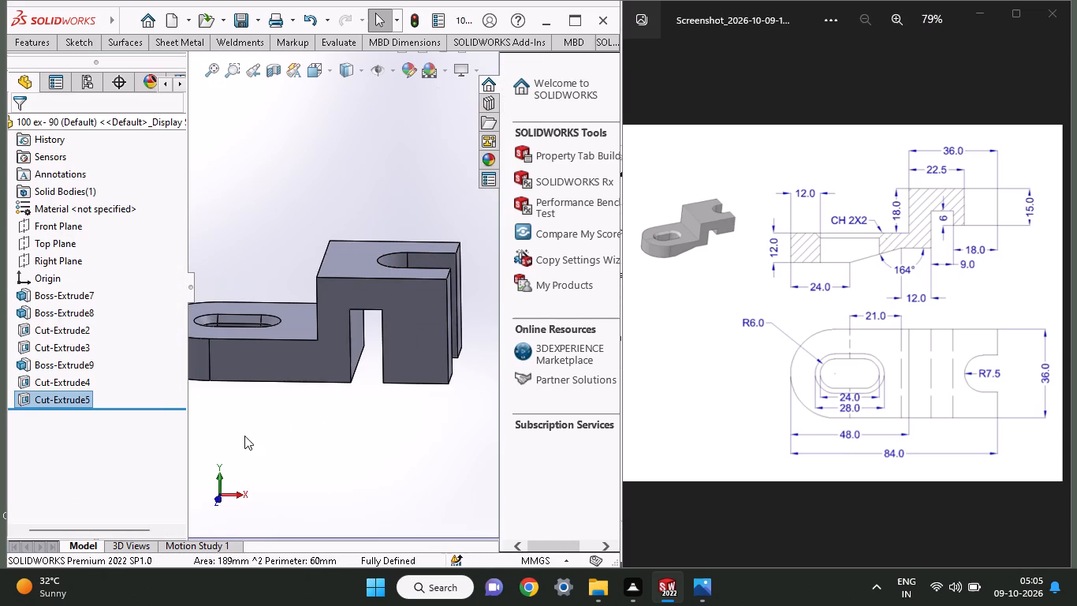
# Start a new sketch on the bracket's stepped side face, viewed normal to the face.
pyautogui.moveTo(308, 434); pyautogui.dragTo(278, 436, button='middle')
pyautogui.scroll(1, 308, 434)
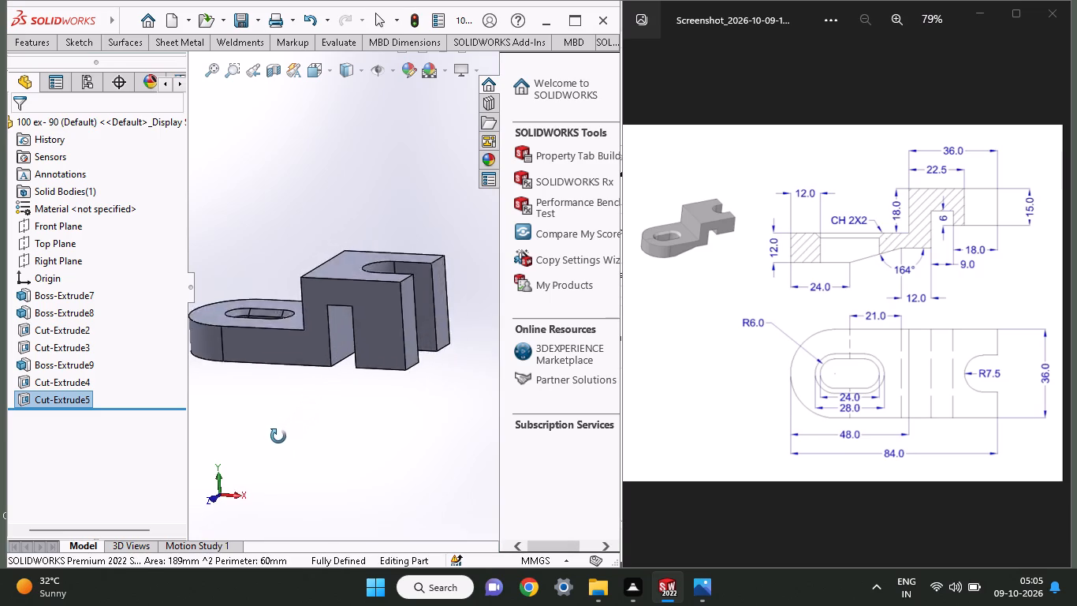
pyautogui.moveTo(278, 436); pyautogui.dragTo(282, 417, button='middle')
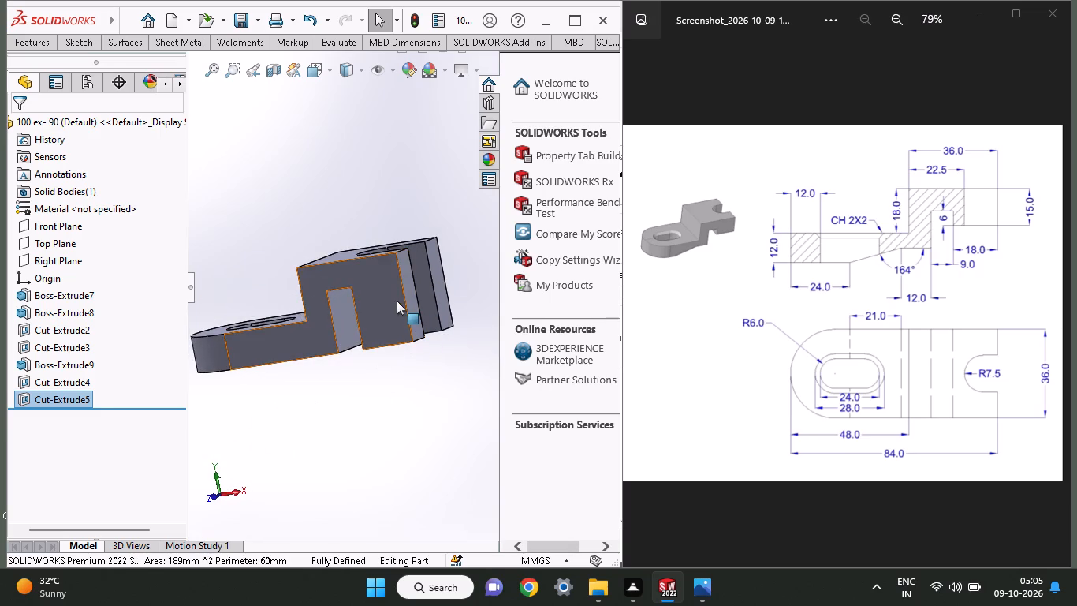
pyautogui.click(397, 301)
pyautogui.click(468, 264)
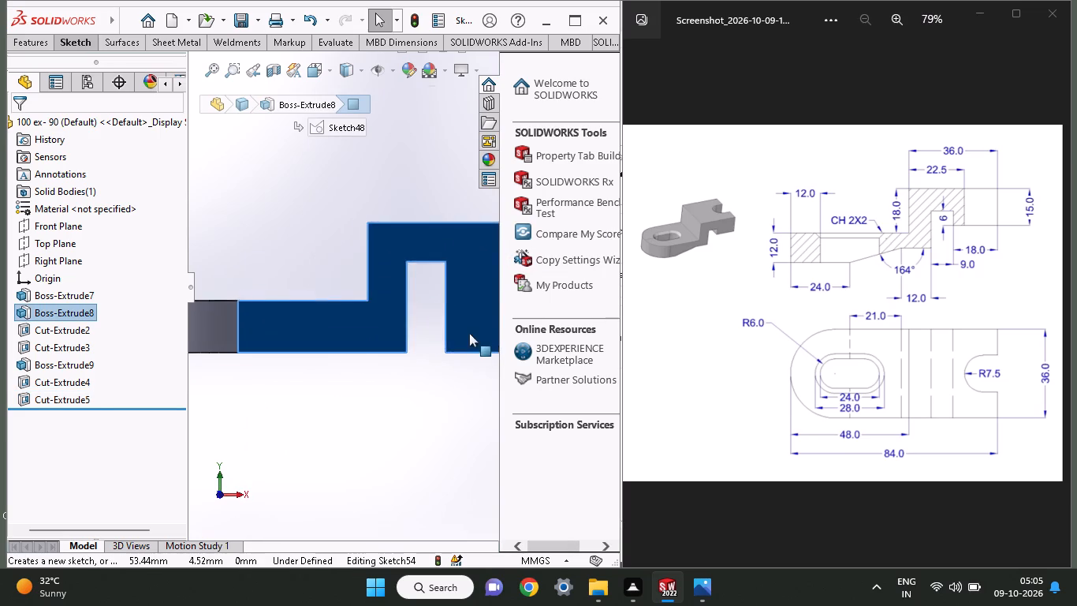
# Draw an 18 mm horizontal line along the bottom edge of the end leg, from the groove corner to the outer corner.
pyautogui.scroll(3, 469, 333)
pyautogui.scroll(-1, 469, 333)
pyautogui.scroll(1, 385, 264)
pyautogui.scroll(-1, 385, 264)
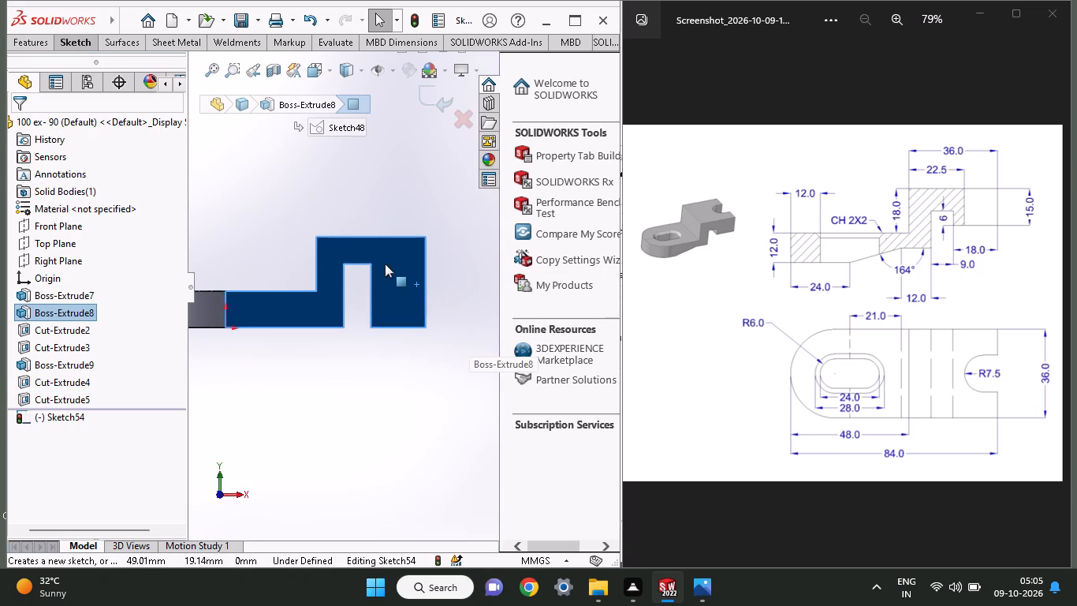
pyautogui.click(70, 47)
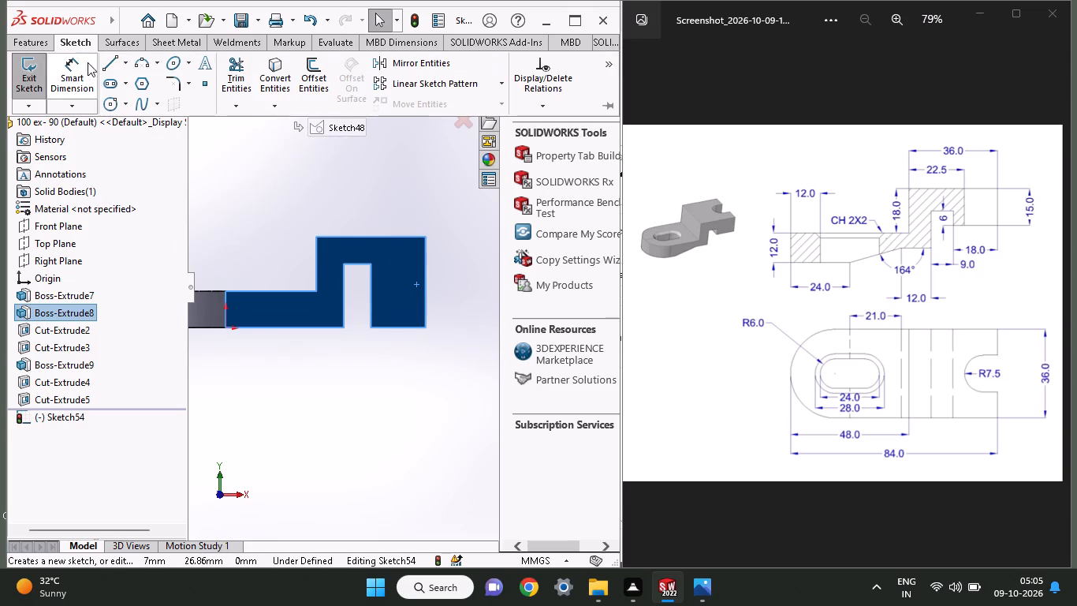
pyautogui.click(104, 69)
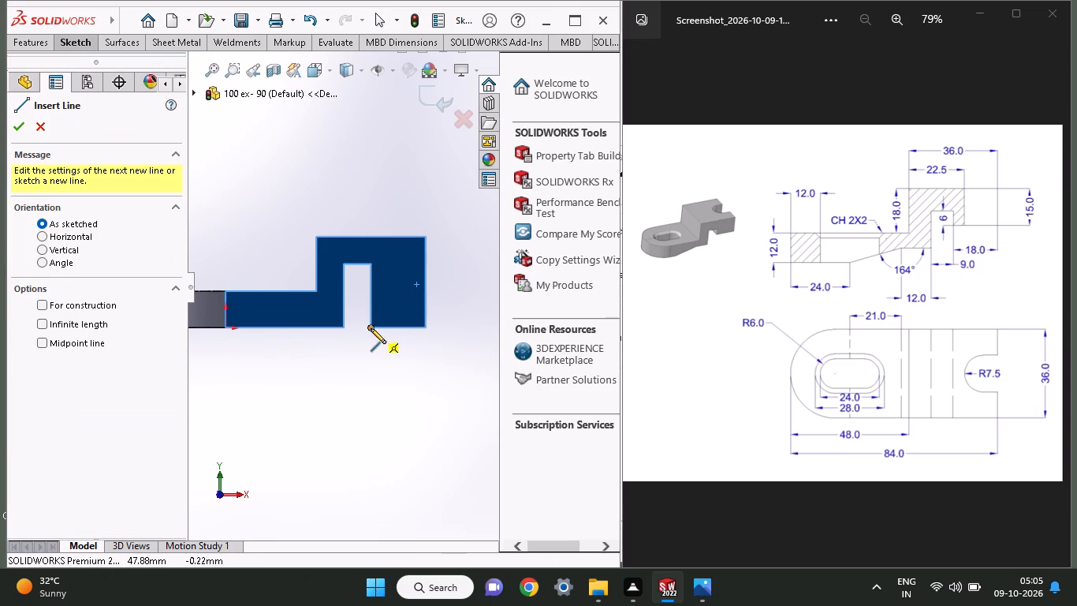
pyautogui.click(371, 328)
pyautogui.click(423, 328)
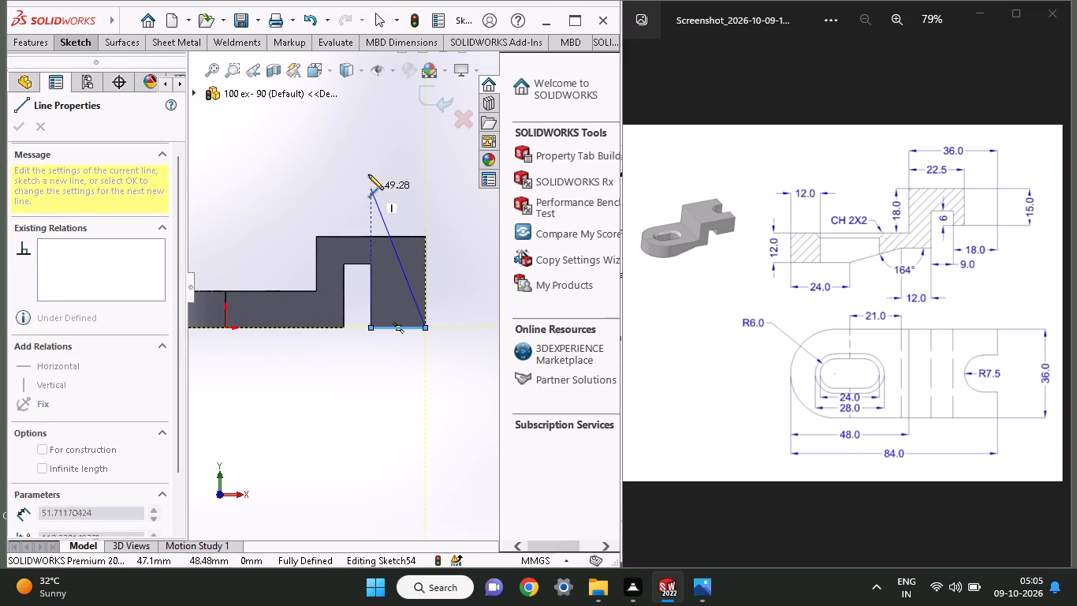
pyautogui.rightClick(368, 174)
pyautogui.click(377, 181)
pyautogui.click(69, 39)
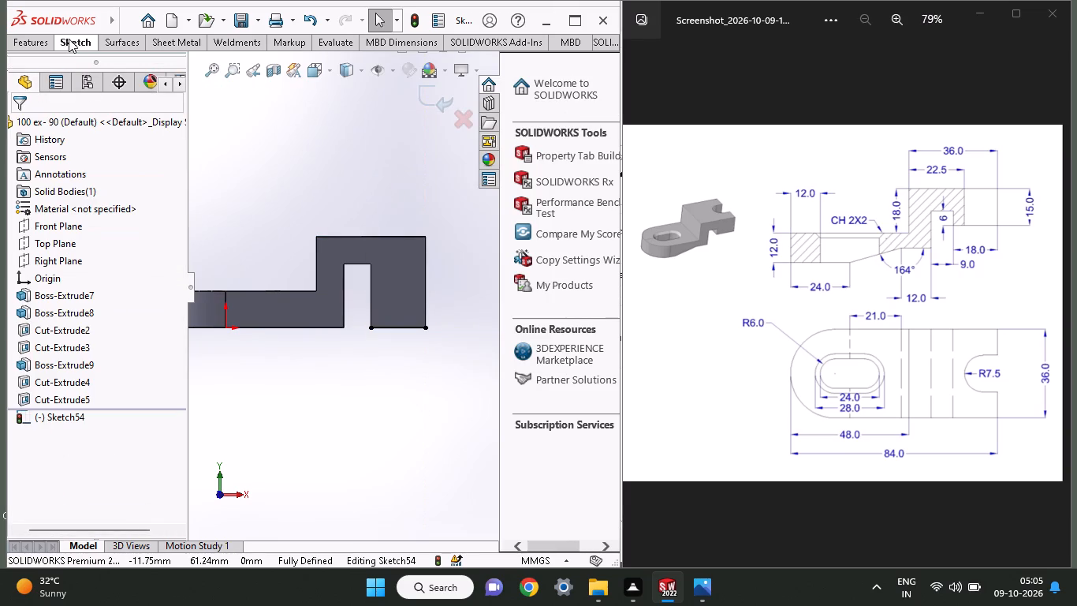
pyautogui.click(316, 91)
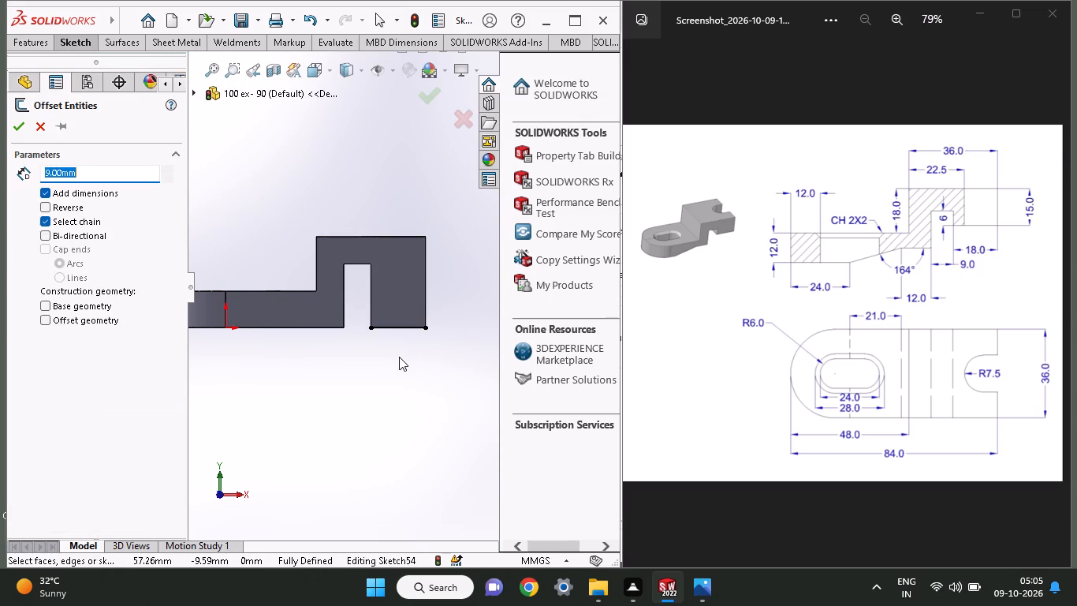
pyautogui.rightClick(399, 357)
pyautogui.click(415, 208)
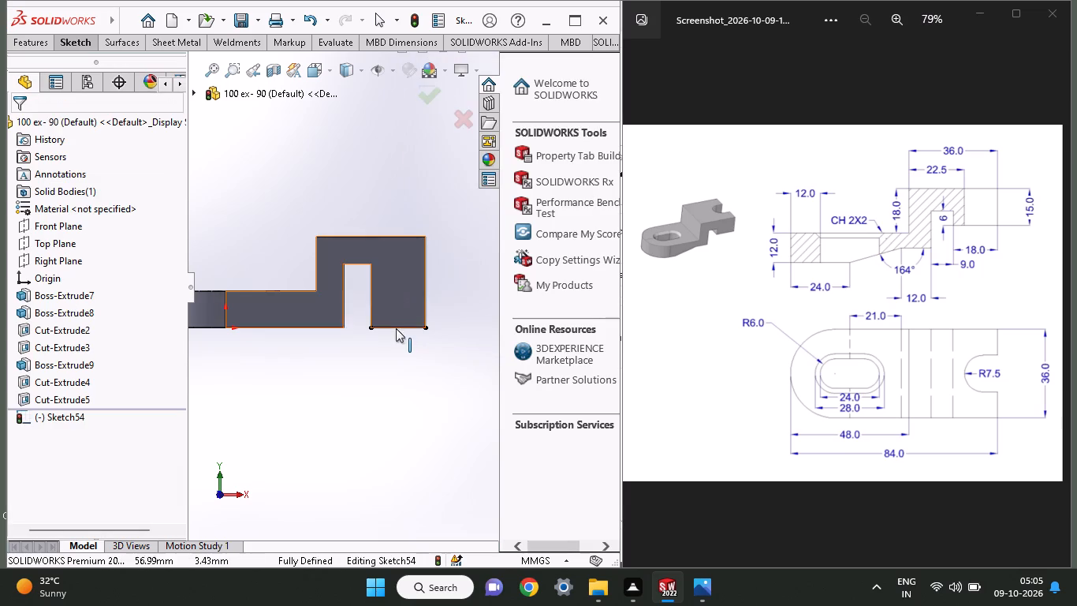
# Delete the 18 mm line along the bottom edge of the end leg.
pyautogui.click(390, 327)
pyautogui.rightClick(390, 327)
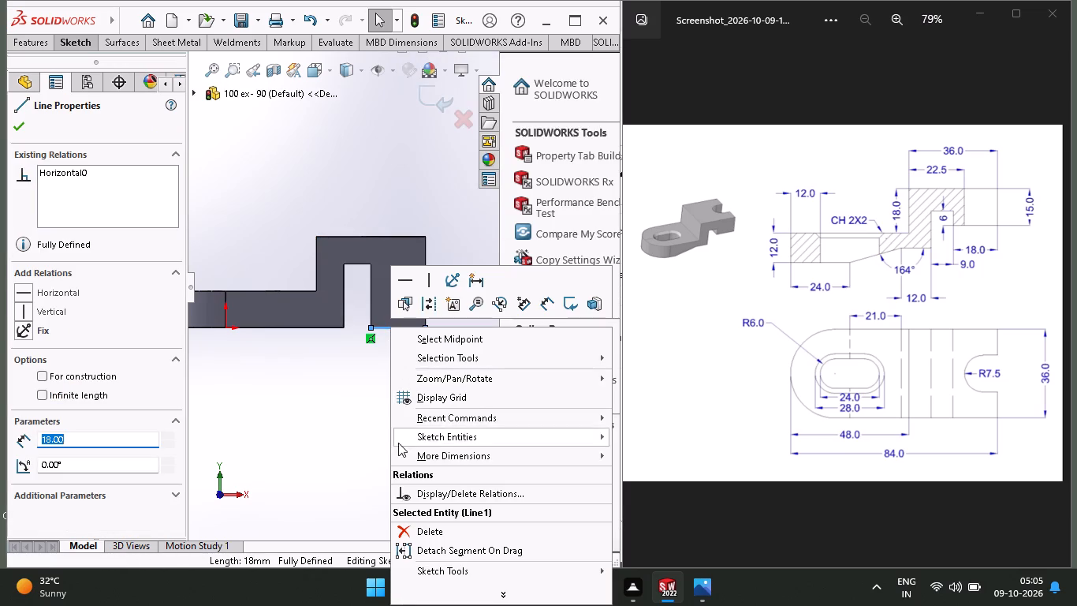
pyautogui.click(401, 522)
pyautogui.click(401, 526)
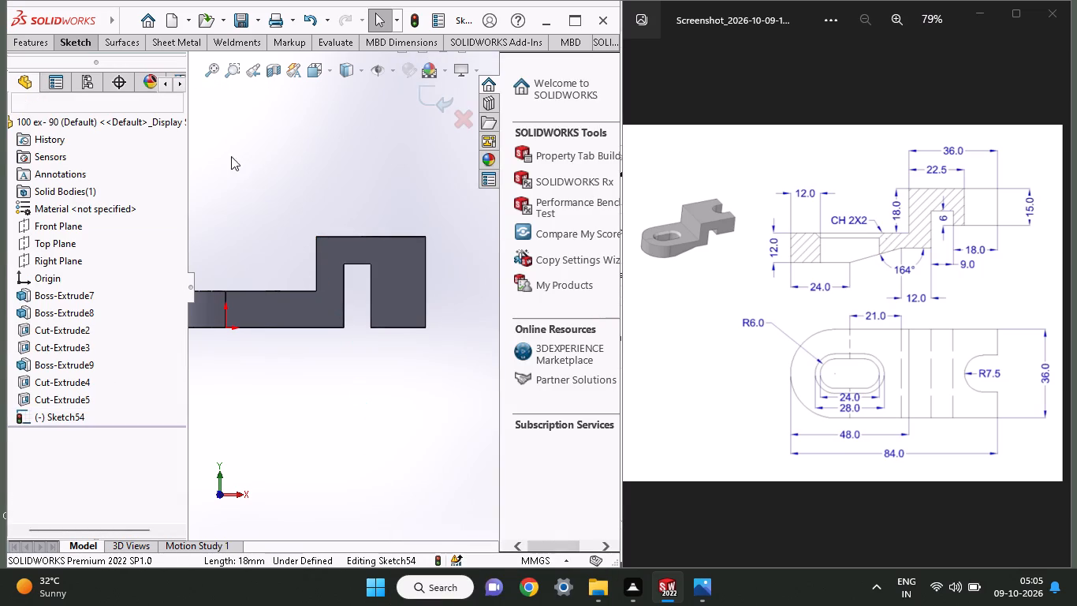
# Draw a 36 mm horizontal line along the raised block's top edge, from the step corner to the end corner.
pyautogui.click(92, 33)
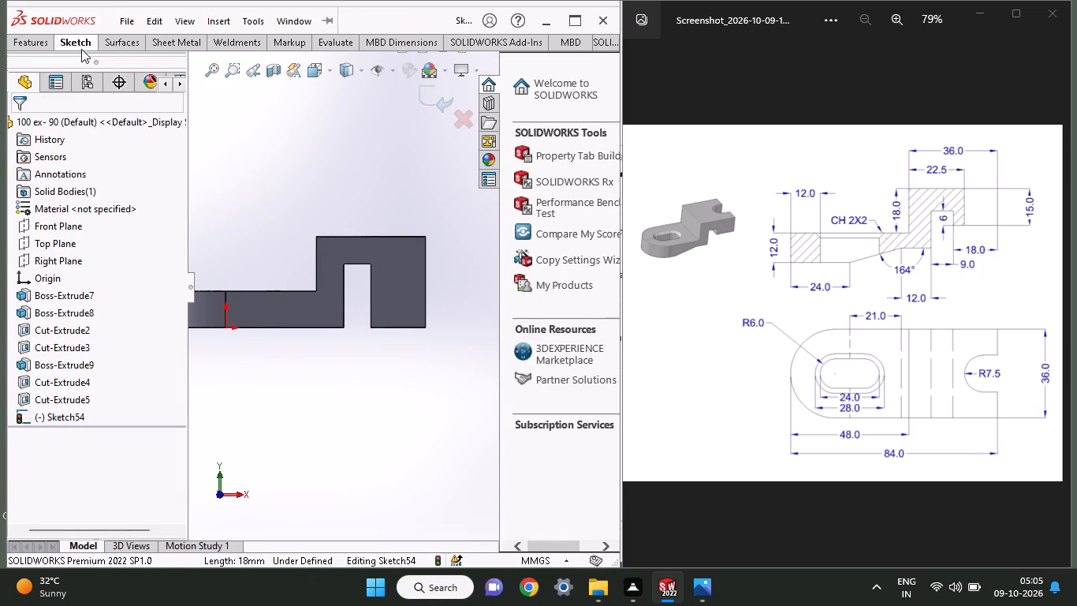
pyautogui.click(81, 47)
pyautogui.click(107, 65)
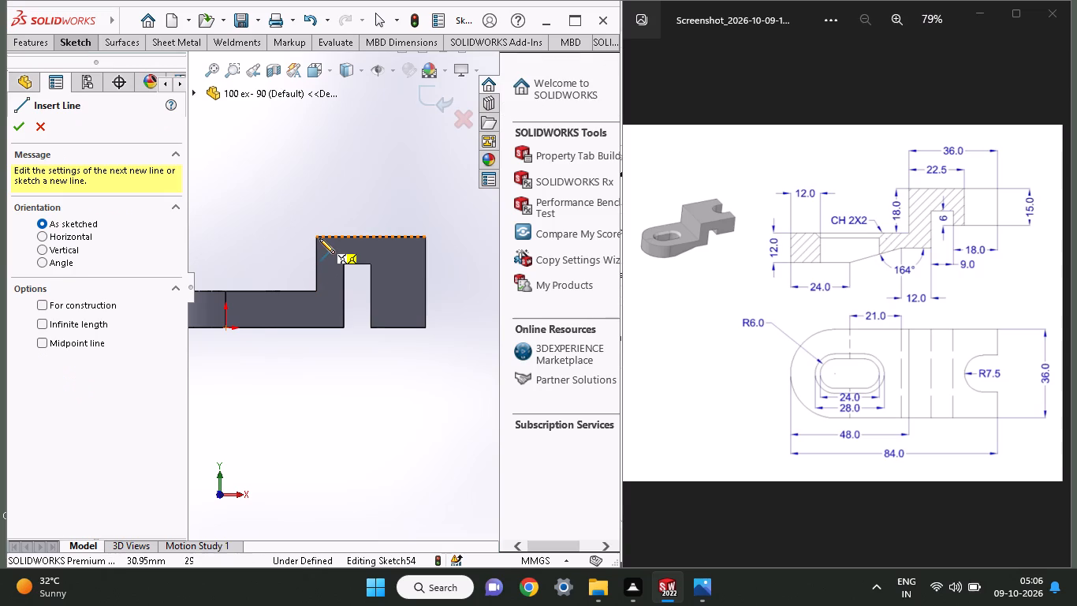
pyautogui.click(314, 236)
pyautogui.click(427, 236)
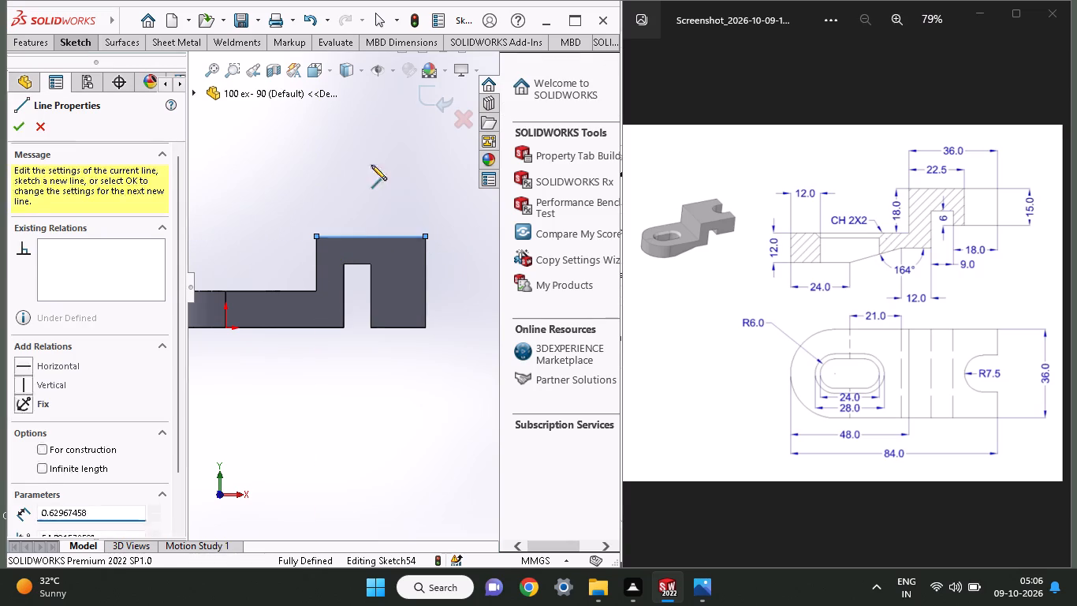
pyautogui.rightClick(352, 157)
pyautogui.click(373, 176)
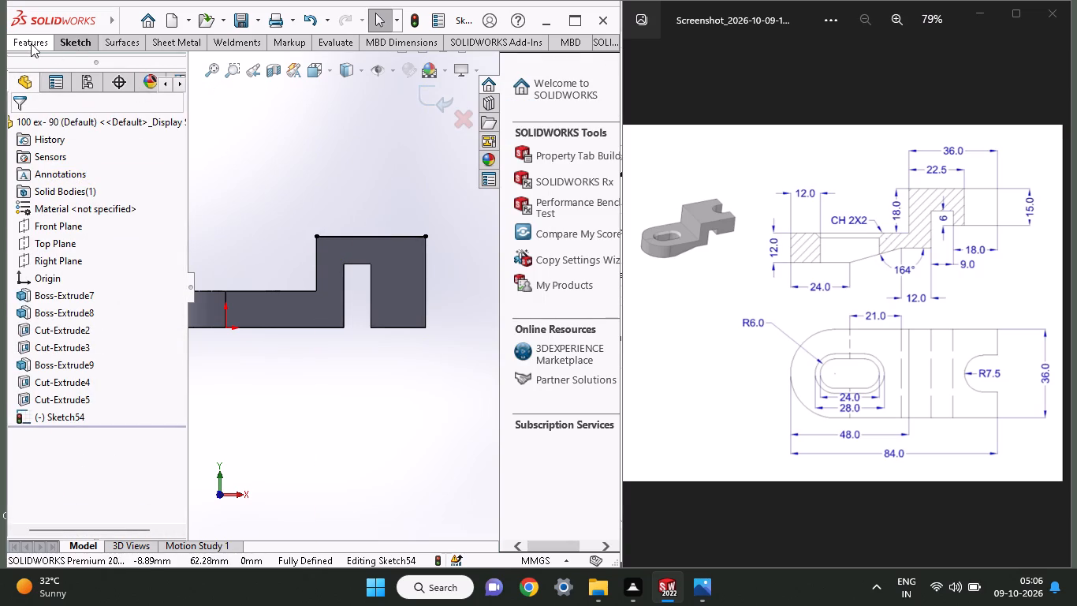
# Offset the top edge line 15 mm down into the block.
pyautogui.click(62, 40)
pyautogui.click(319, 87)
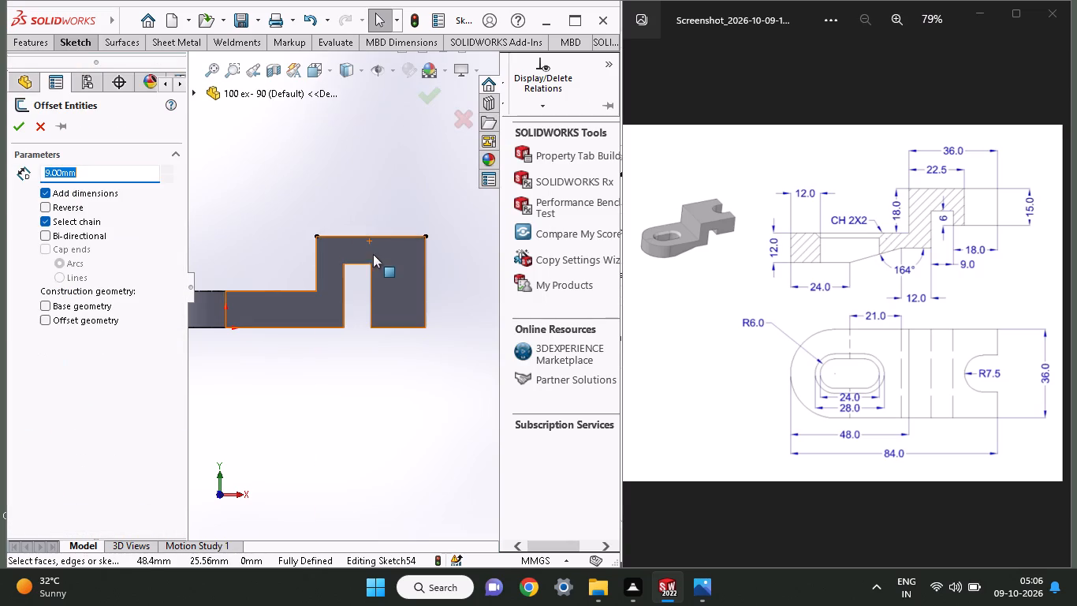
pyautogui.click(393, 236)
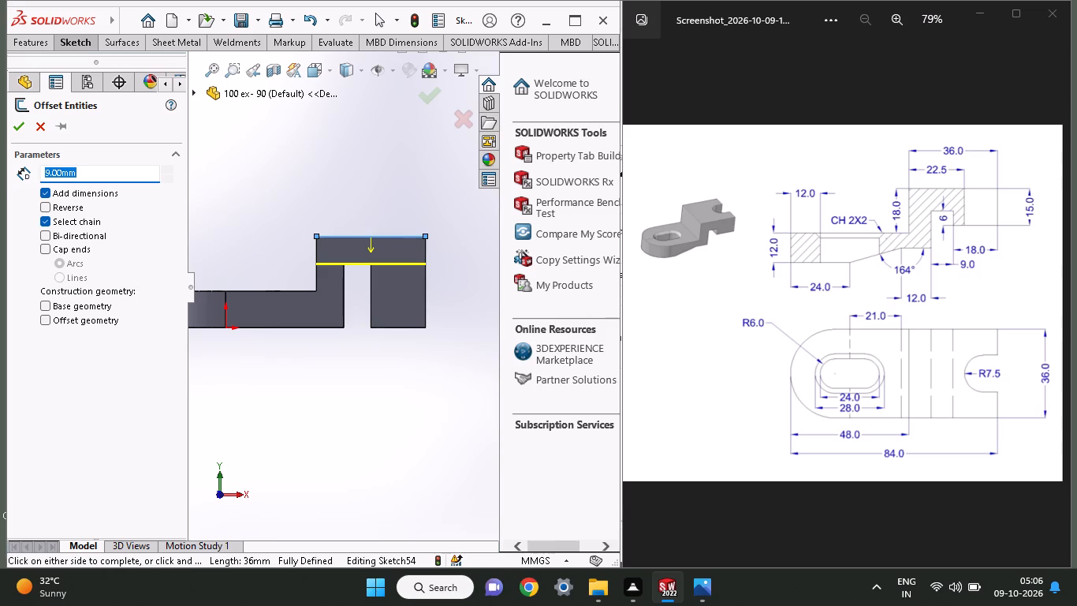
pyautogui.write('15')
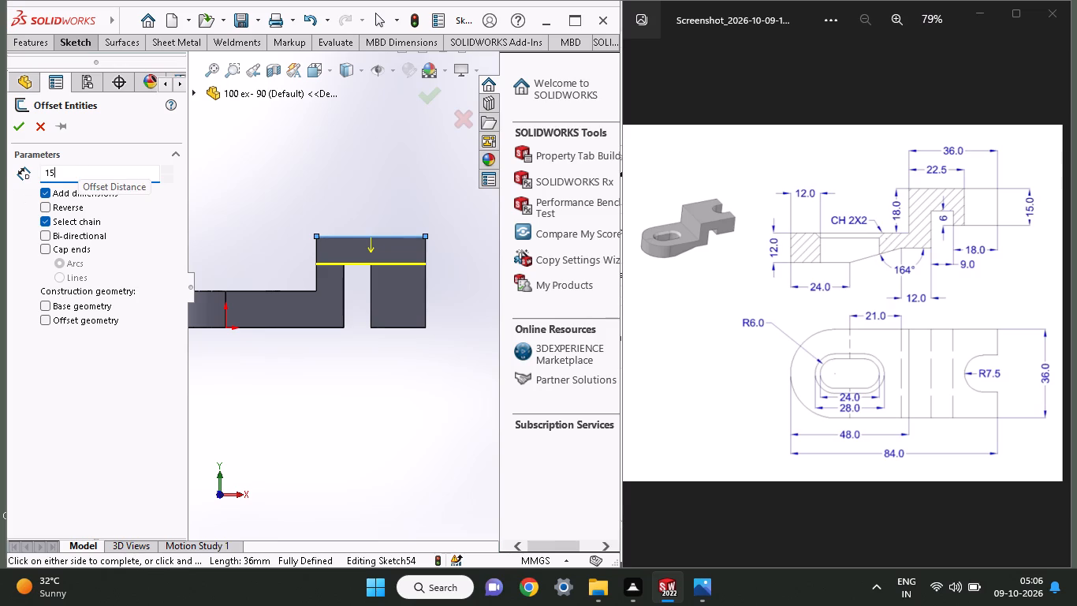
pyautogui.press('Return')
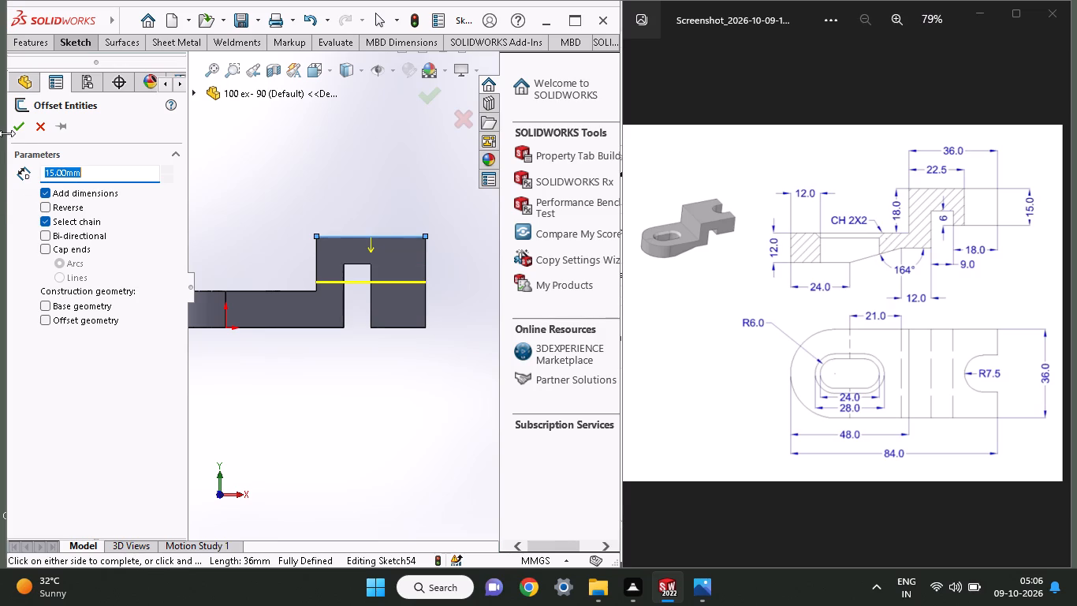
pyautogui.click(15, 137)
pyautogui.click(16, 133)
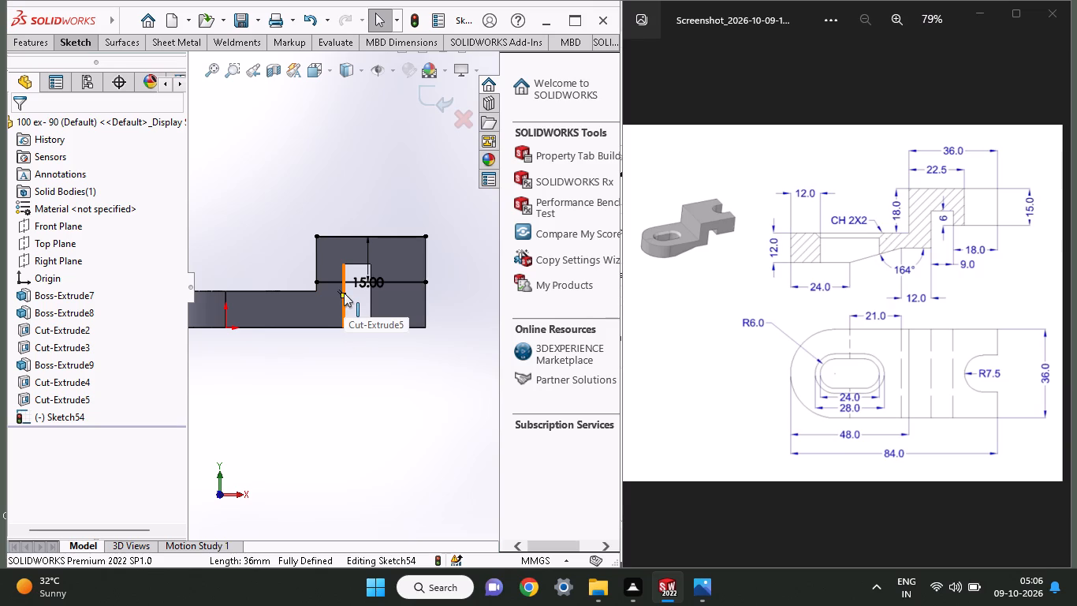
# Draw a 15 mm vertical line along the end leg's outer edge, from the bottom corner up to the offset line.
pyautogui.click(70, 40)
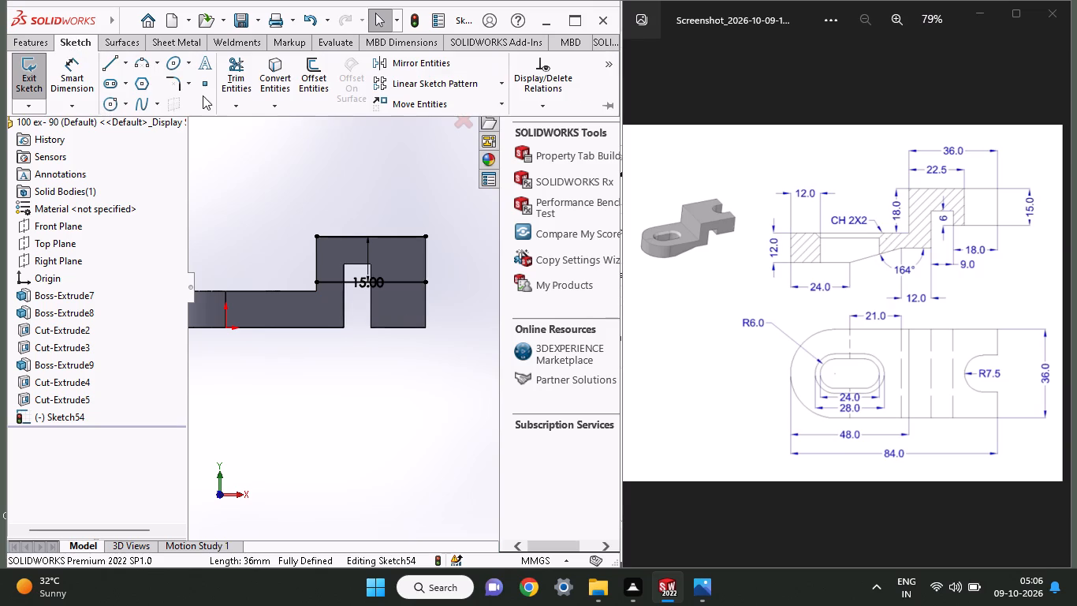
pyautogui.click(110, 66)
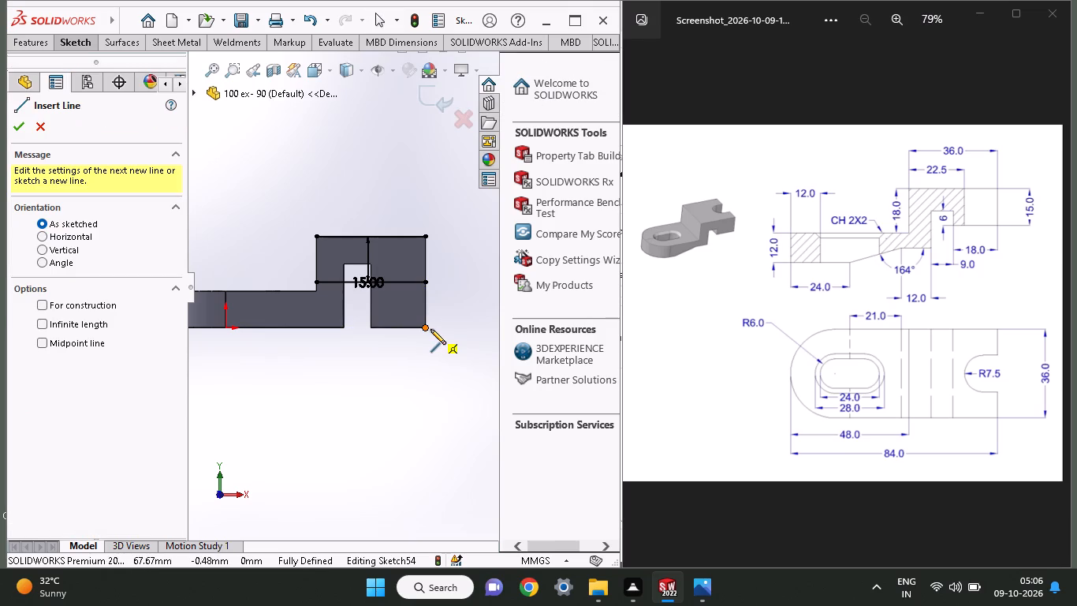
pyautogui.click(426, 329)
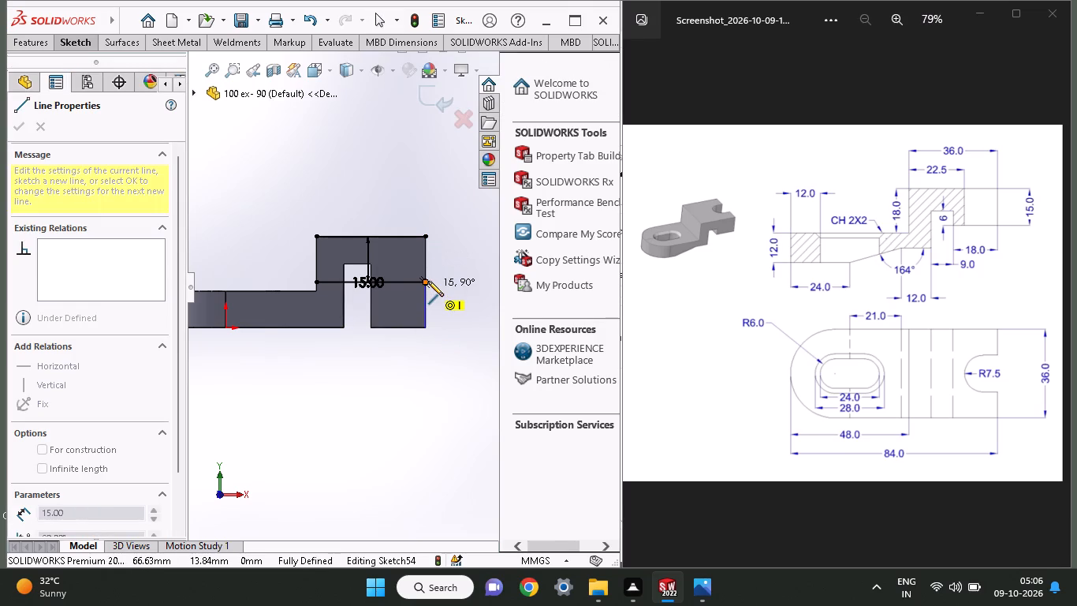
pyautogui.click(425, 280)
pyautogui.rightClick(445, 277)
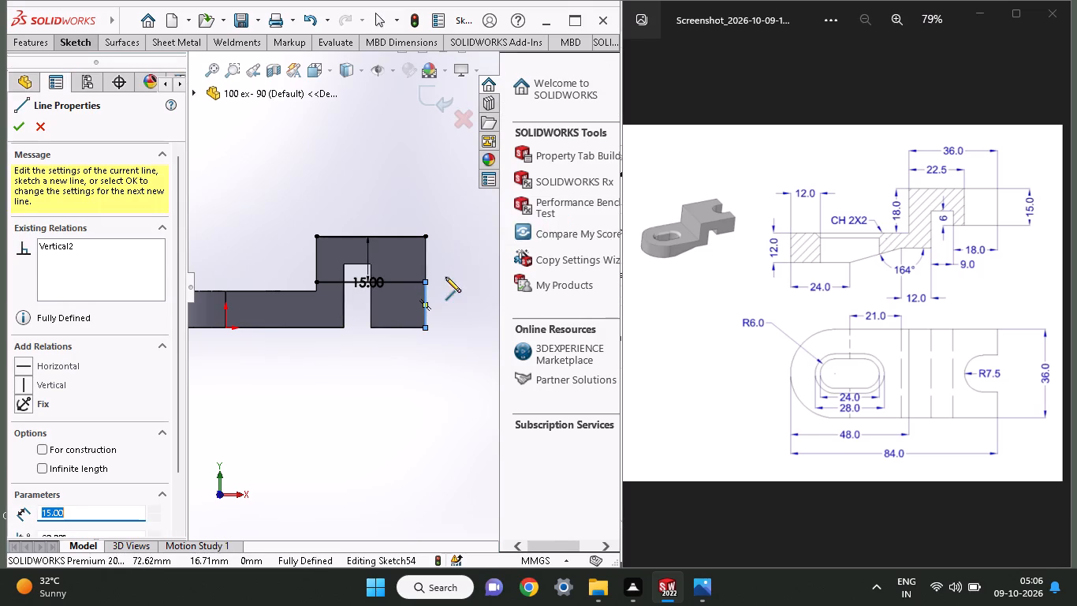
pyautogui.click(460, 285)
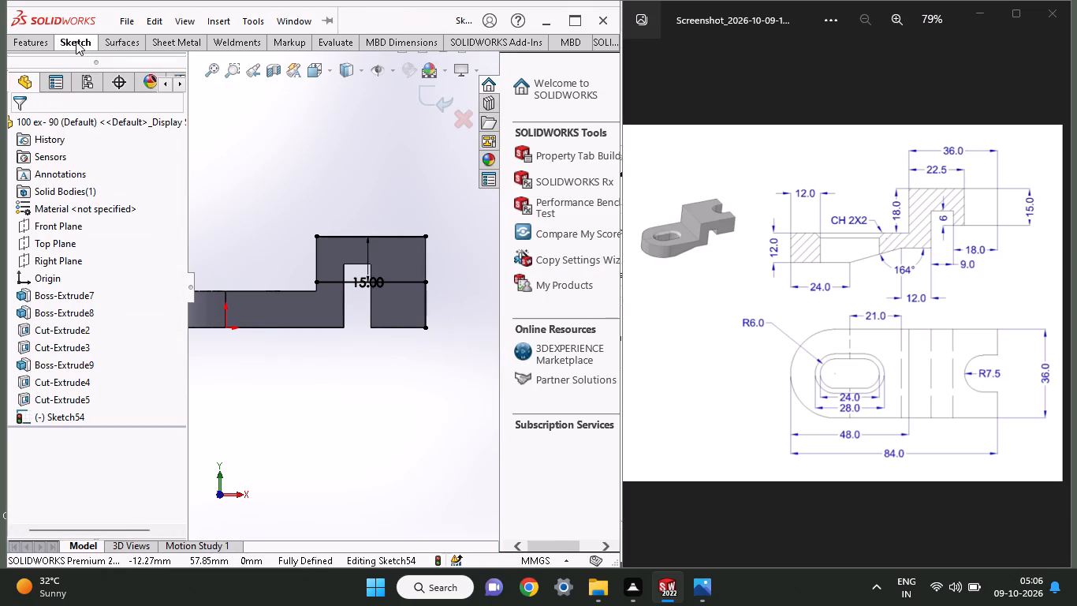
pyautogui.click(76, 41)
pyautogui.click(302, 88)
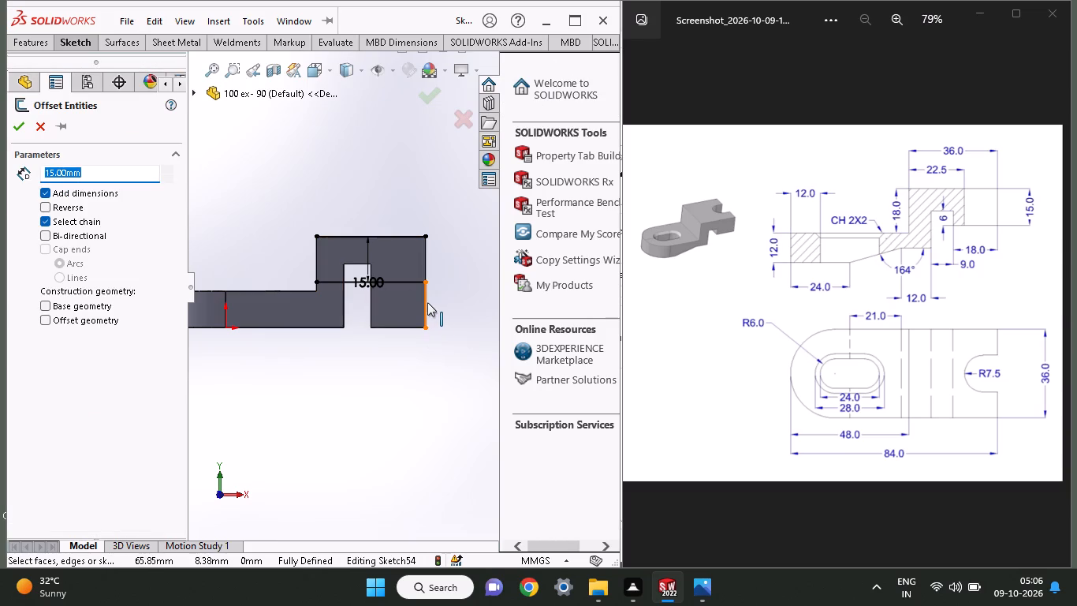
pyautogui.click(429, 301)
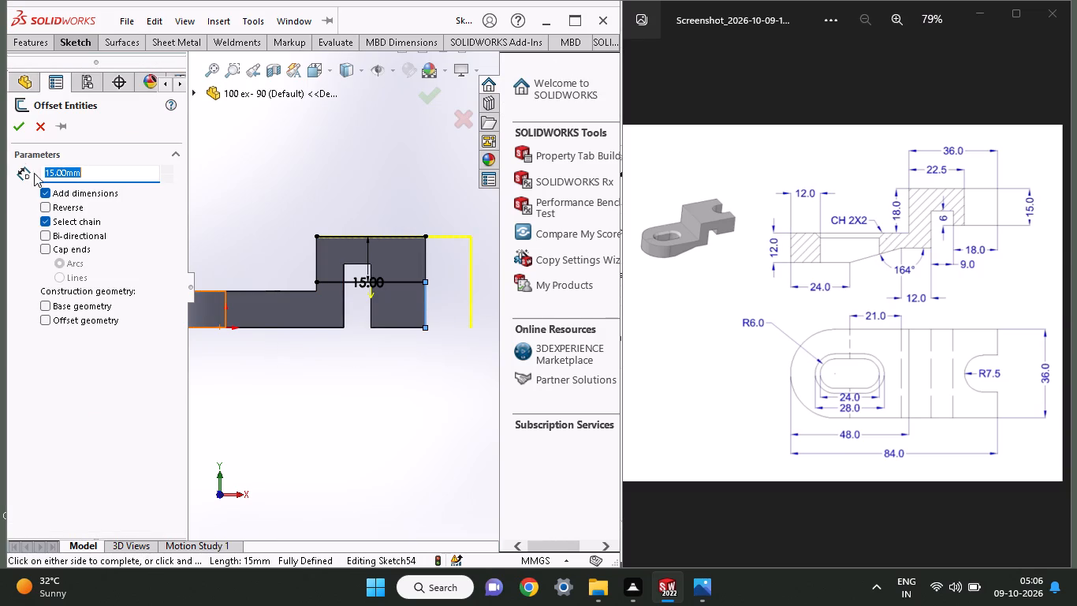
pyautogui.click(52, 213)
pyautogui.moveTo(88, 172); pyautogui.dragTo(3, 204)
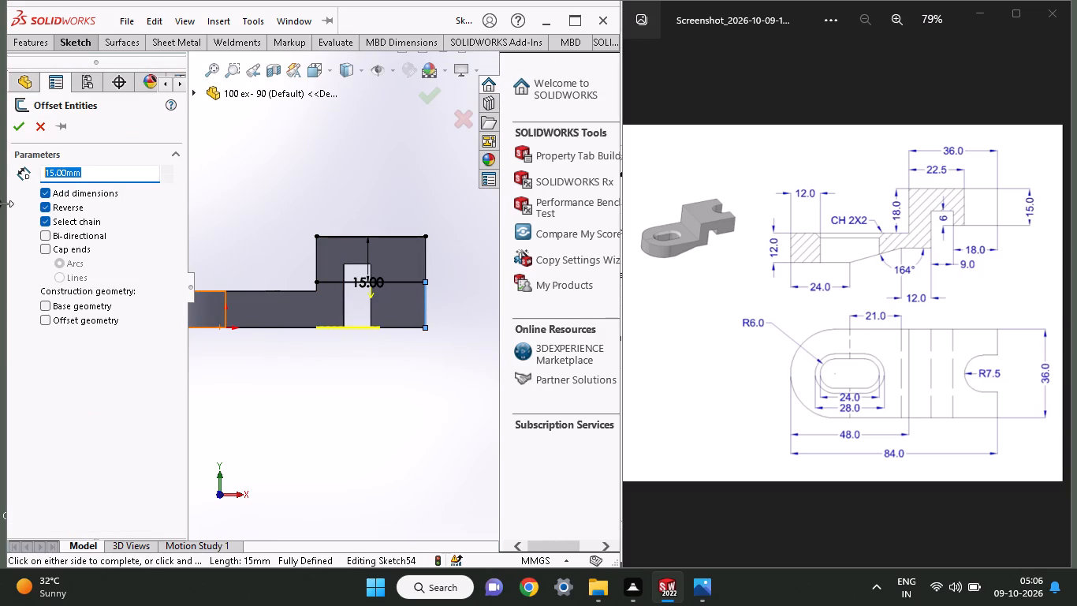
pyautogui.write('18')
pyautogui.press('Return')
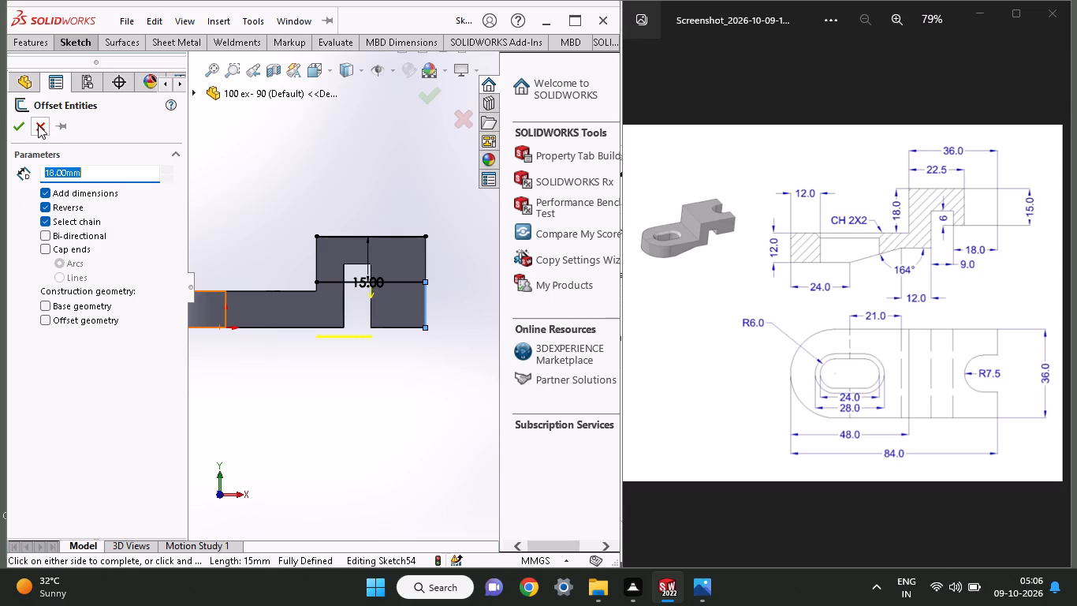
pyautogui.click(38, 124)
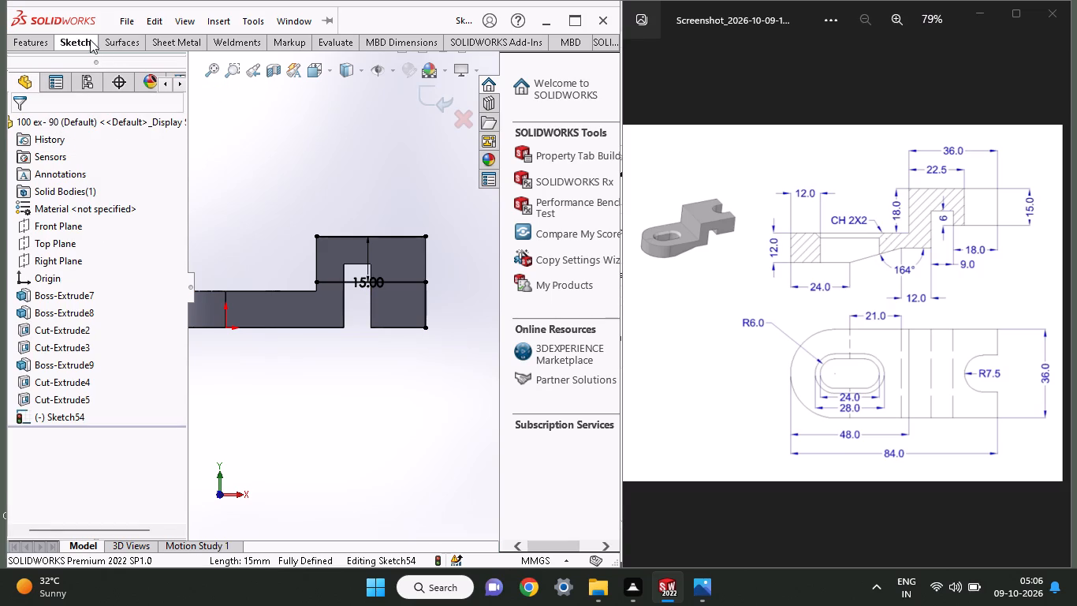
# Draw a vertical line from the end leg's bottom groove corner up past the block's top edge.
pyautogui.click(90, 39)
pyautogui.click(116, 54)
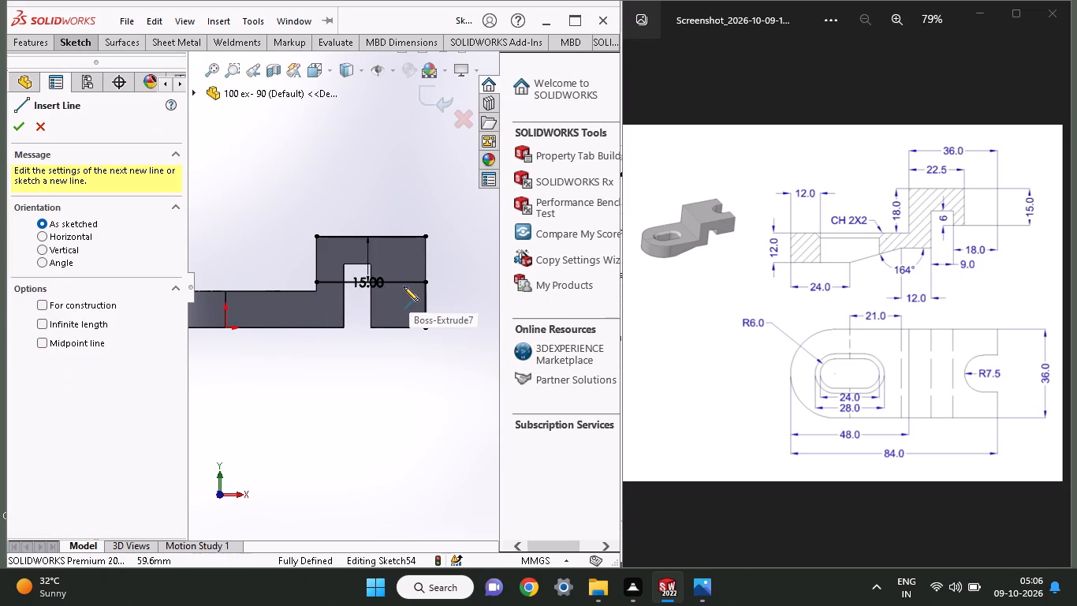
pyautogui.click(371, 328)
pyautogui.click(369, 215)
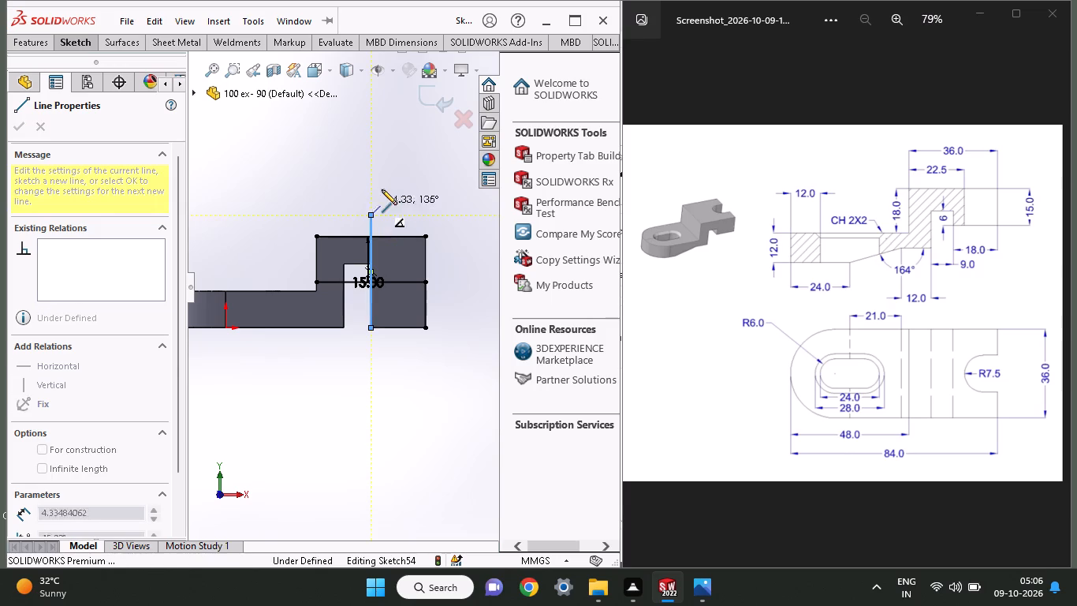
pyautogui.rightClick(383, 177)
pyautogui.click(393, 184)
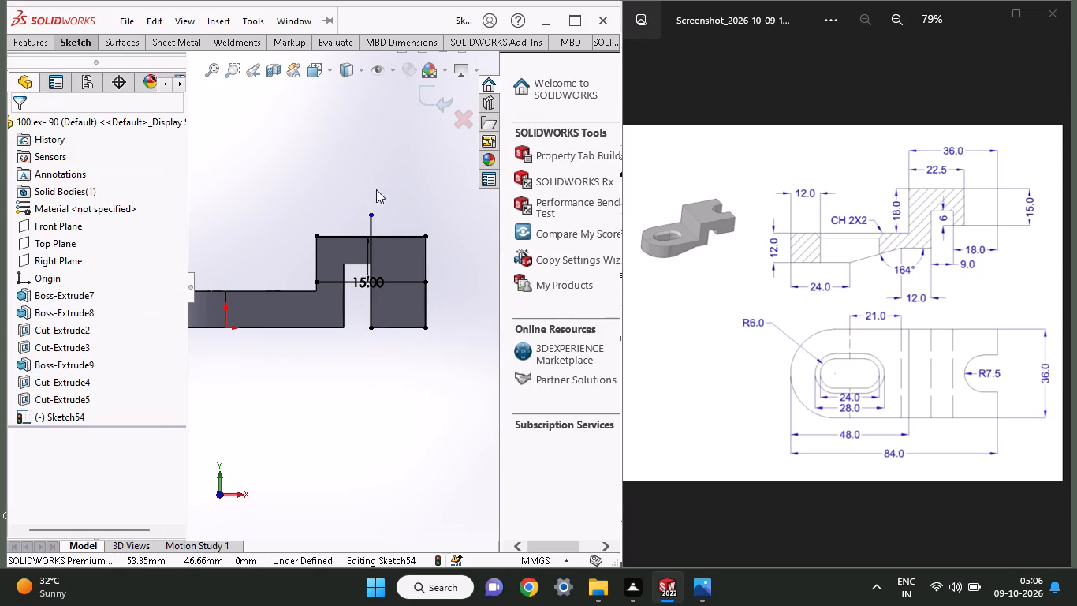
# Trim the vertical line above the offset line and the part of the offset line beyond the leg's groove side.
pyautogui.click(78, 38)
pyautogui.click(228, 72)
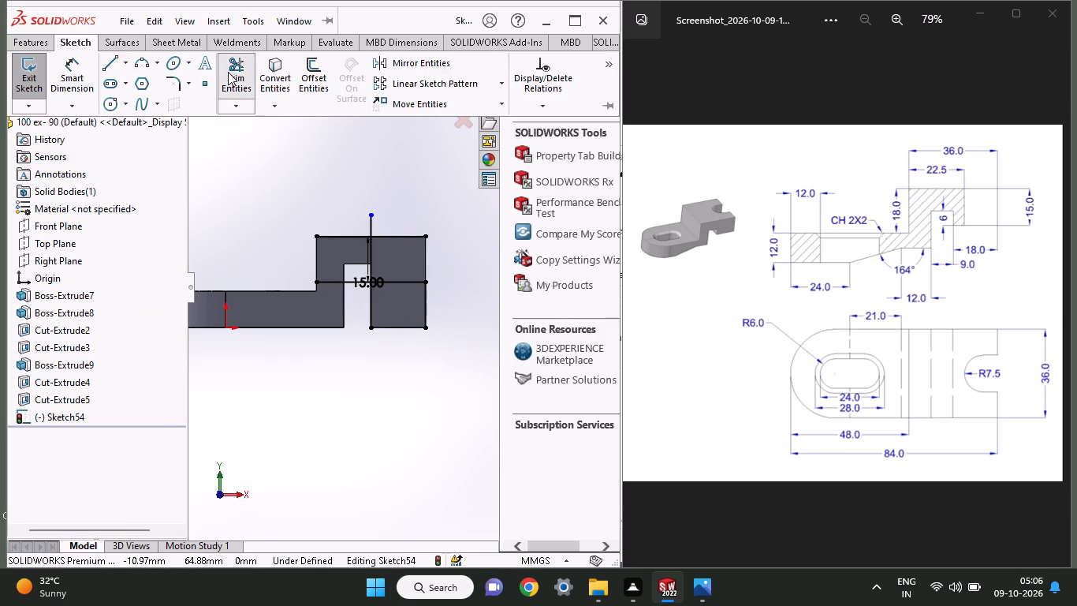
pyautogui.moveTo(393, 253); pyautogui.dragTo(349, 249)
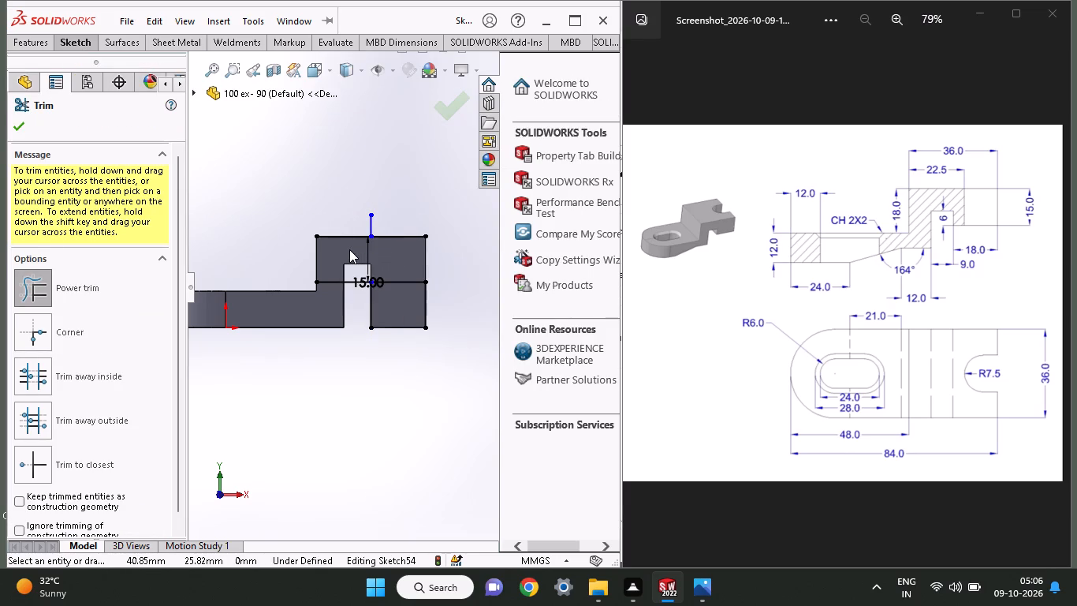
pyautogui.moveTo(349, 249); pyautogui.dragTo(351, 313)
pyautogui.moveTo(388, 214); pyautogui.dragTo(360, 233)
pyautogui.moveTo(416, 249); pyautogui.dragTo(442, 252)
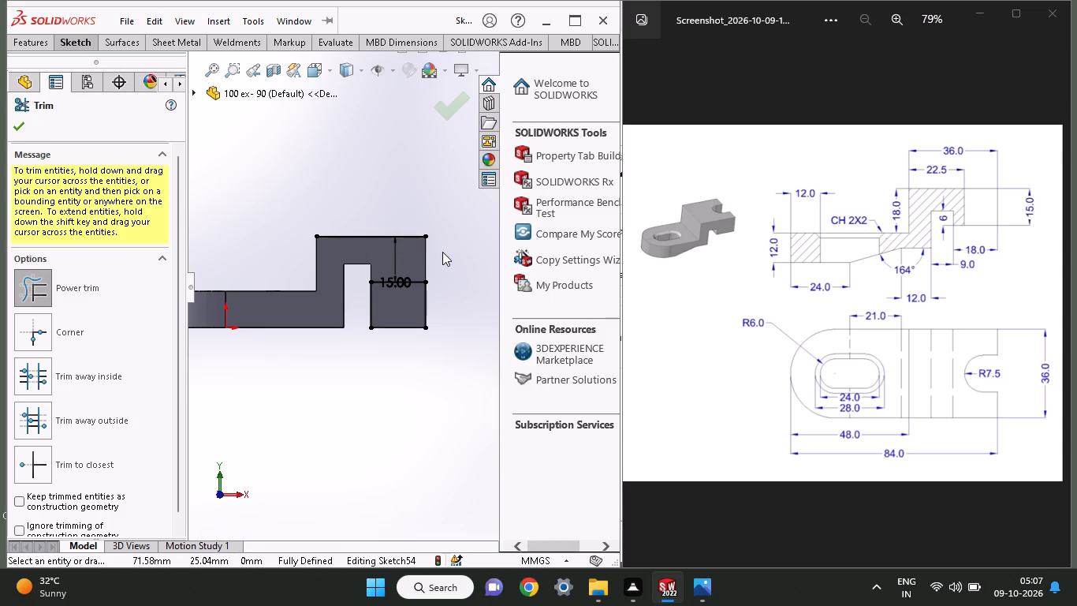
pyautogui.click(18, 129)
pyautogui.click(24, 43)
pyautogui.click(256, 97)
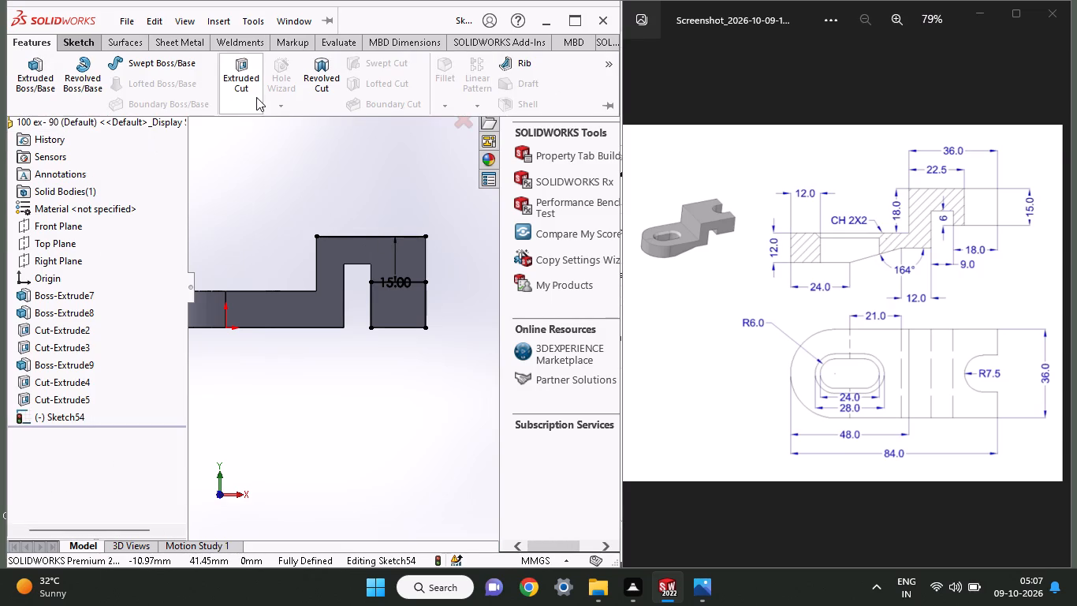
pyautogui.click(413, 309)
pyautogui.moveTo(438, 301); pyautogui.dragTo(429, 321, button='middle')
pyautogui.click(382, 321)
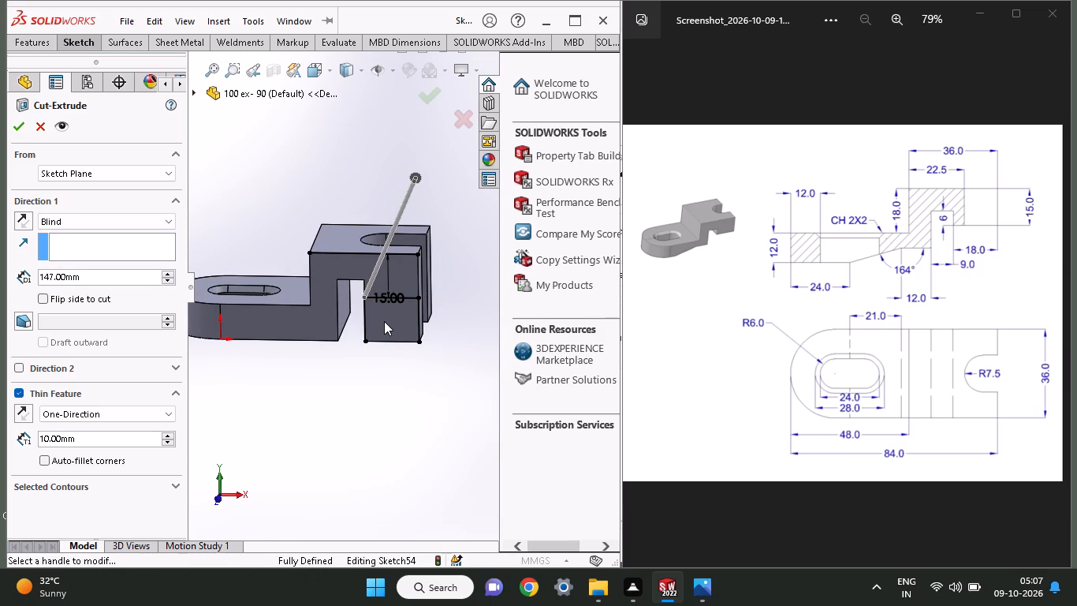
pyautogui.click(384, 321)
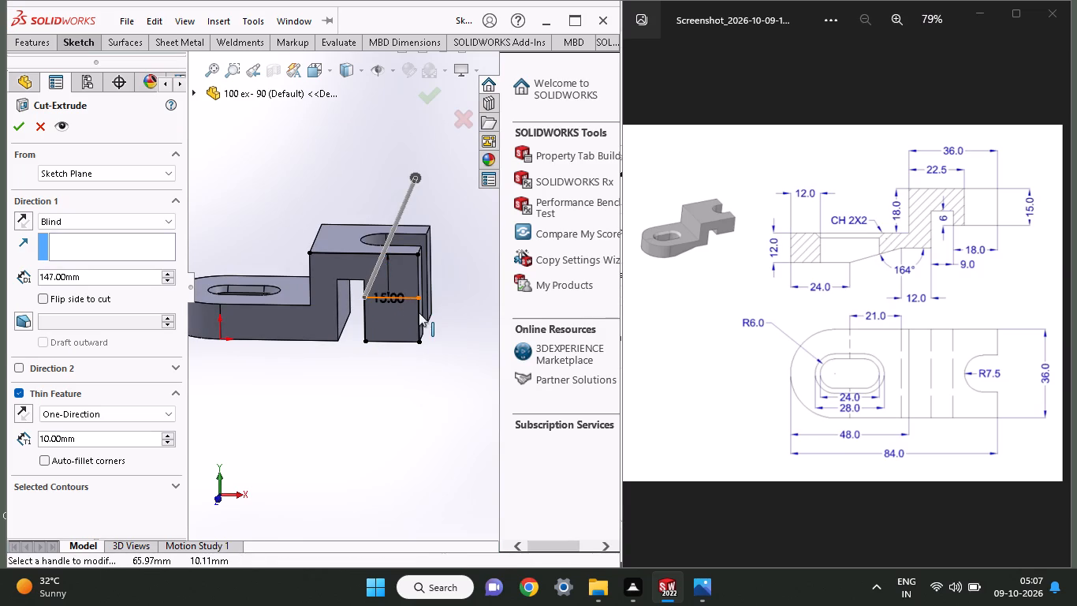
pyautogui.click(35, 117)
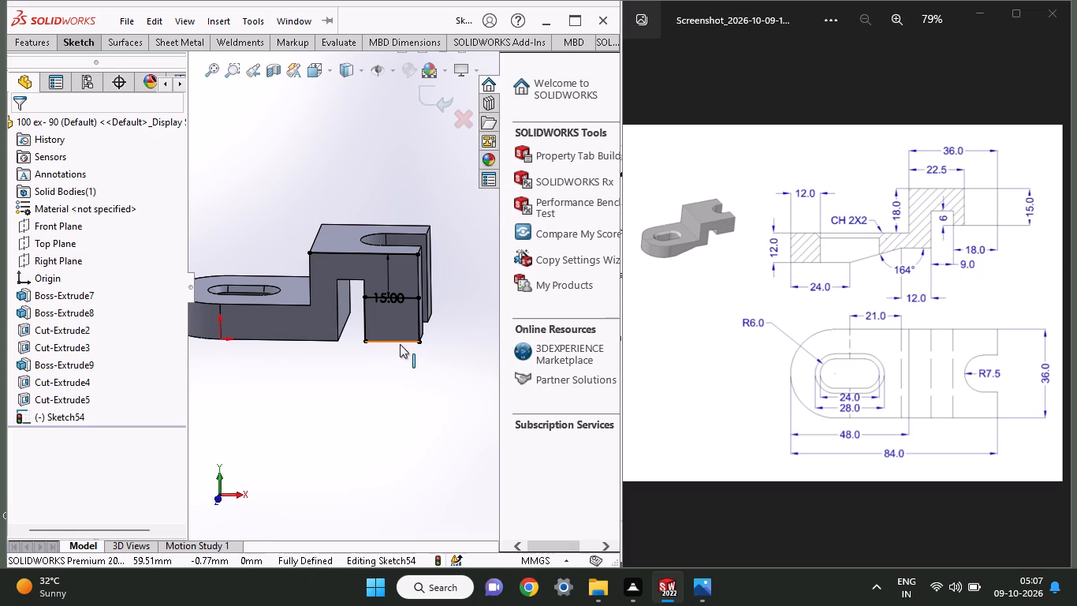
# Close the end leg profile with an 18 mm horizontal line along its bottom edge.
pyautogui.click(76, 41)
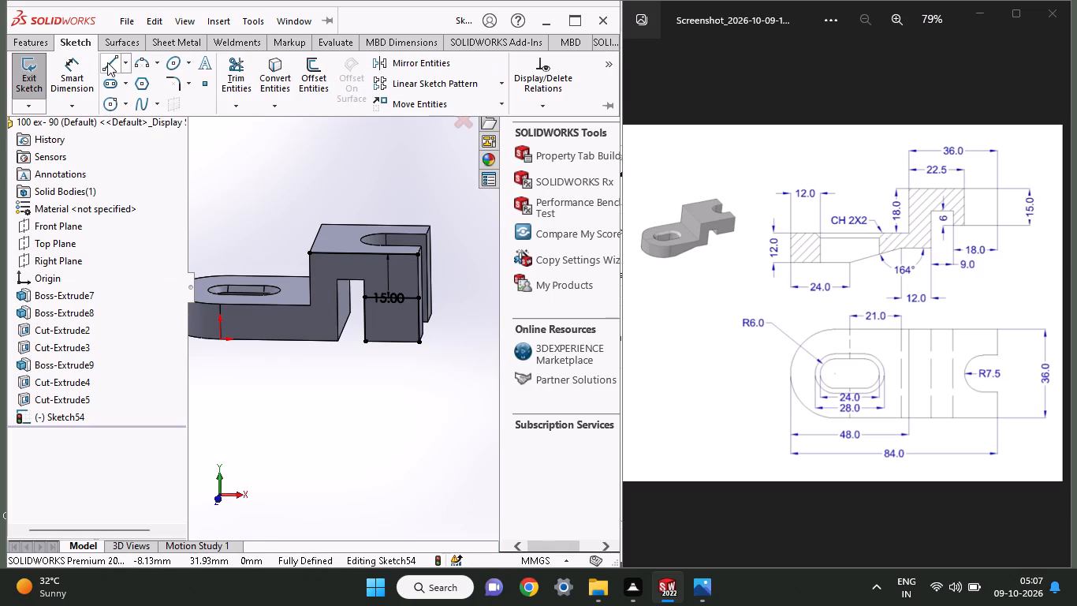
pyautogui.click(112, 64)
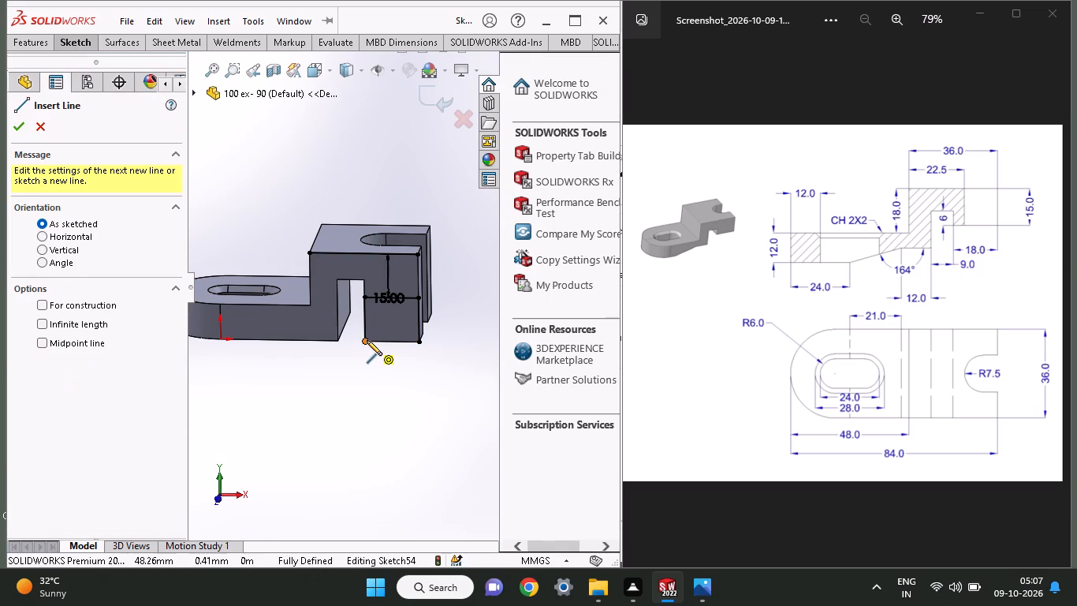
pyautogui.click(367, 340)
pyautogui.click(417, 342)
pyautogui.rightClick(397, 376)
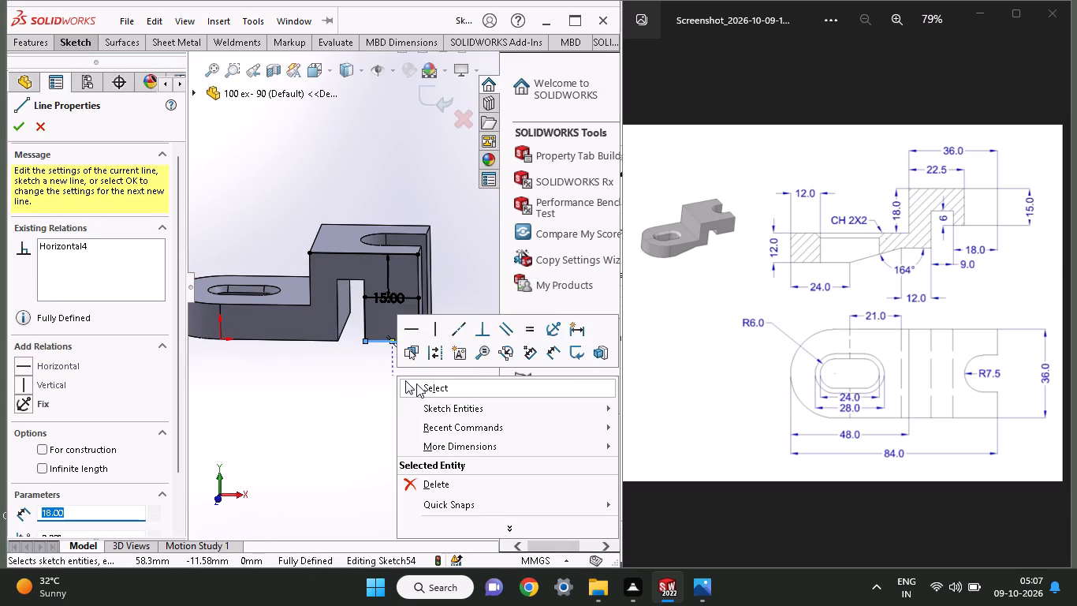
pyautogui.scroll(1, 418, 383)
pyautogui.click(418, 383)
# Cut-extrude the closed rectangle on the end leg's lower portion, 190 mm in one direction and 73 mm in the other.
pyautogui.click(39, 46)
pyautogui.scroll(-1, 39, 46)
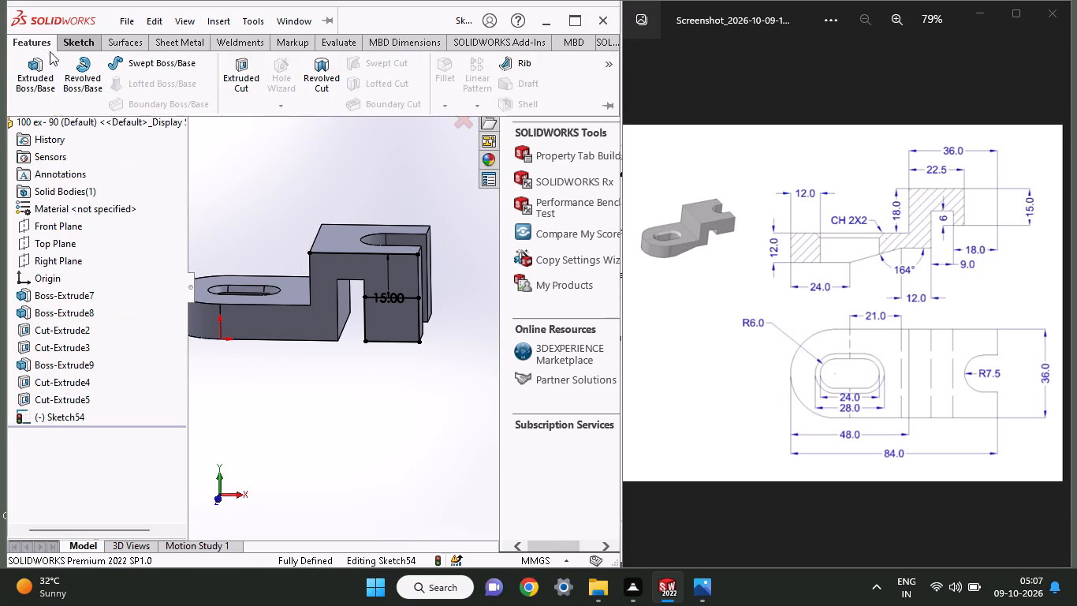
pyautogui.click(237, 89)
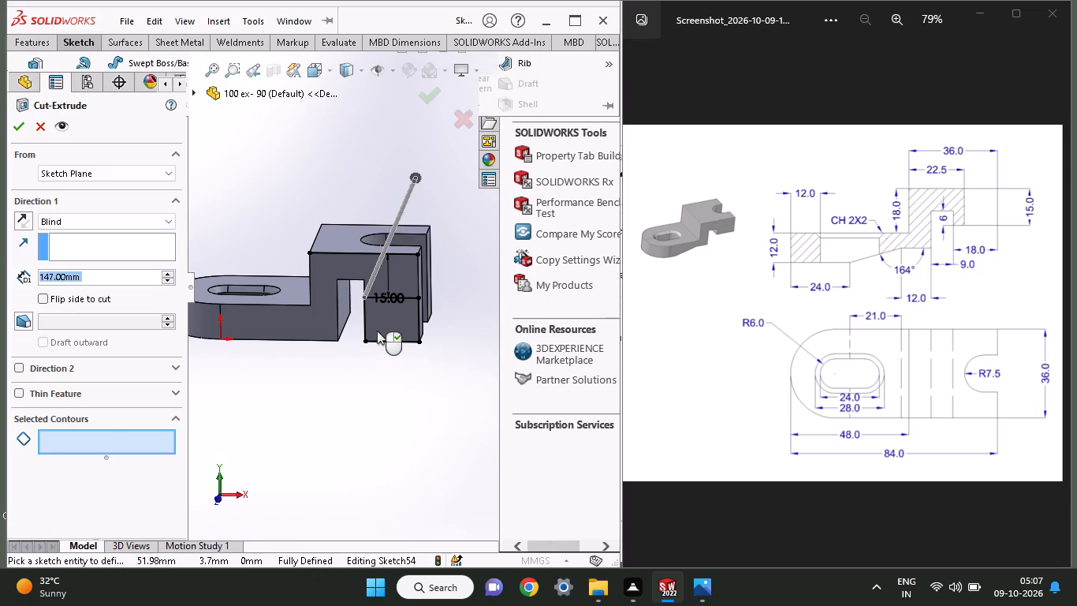
pyautogui.click(379, 328)
pyautogui.moveTo(444, 201); pyautogui.dragTo(455, 175)
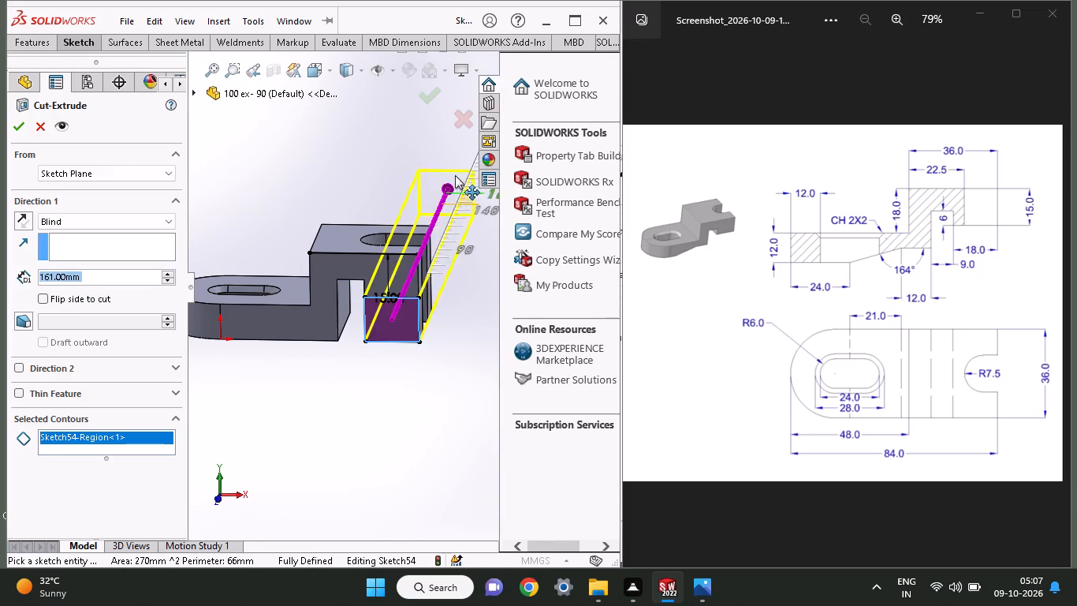
pyautogui.moveTo(455, 175); pyautogui.dragTo(457, 170)
pyautogui.moveTo(382, 329); pyautogui.dragTo(375, 378)
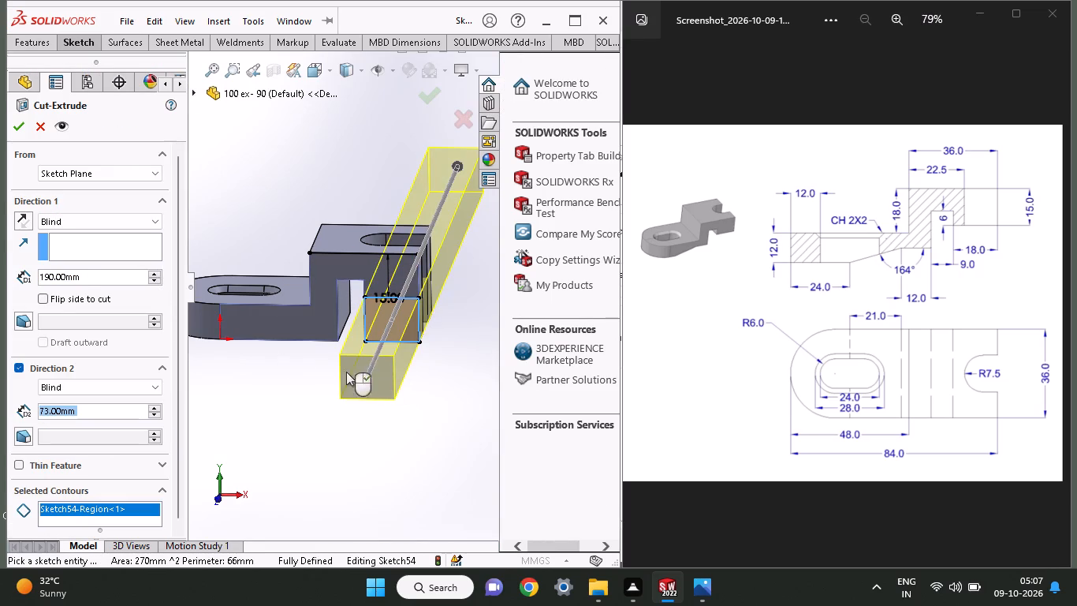
pyautogui.click(20, 127)
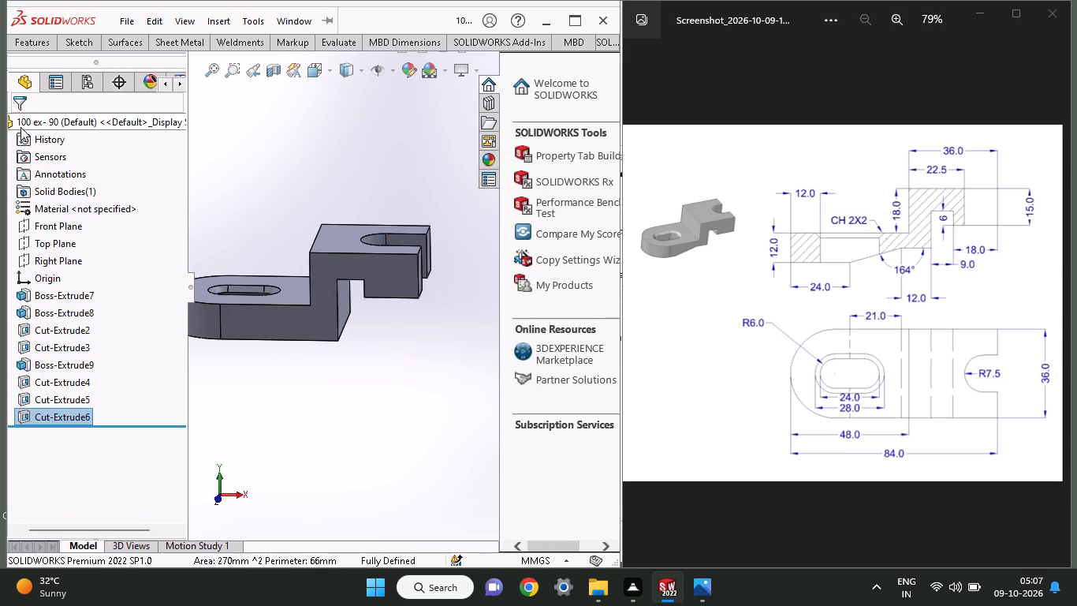
# Start a new sketch on the bracket's stepped side face.
pyautogui.scroll(1, 434, 409)
pyautogui.scroll(-1, 434, 409)
pyautogui.scroll(1, 434, 409)
pyautogui.moveTo(356, 327); pyautogui.dragTo(415, 309, button='middle')
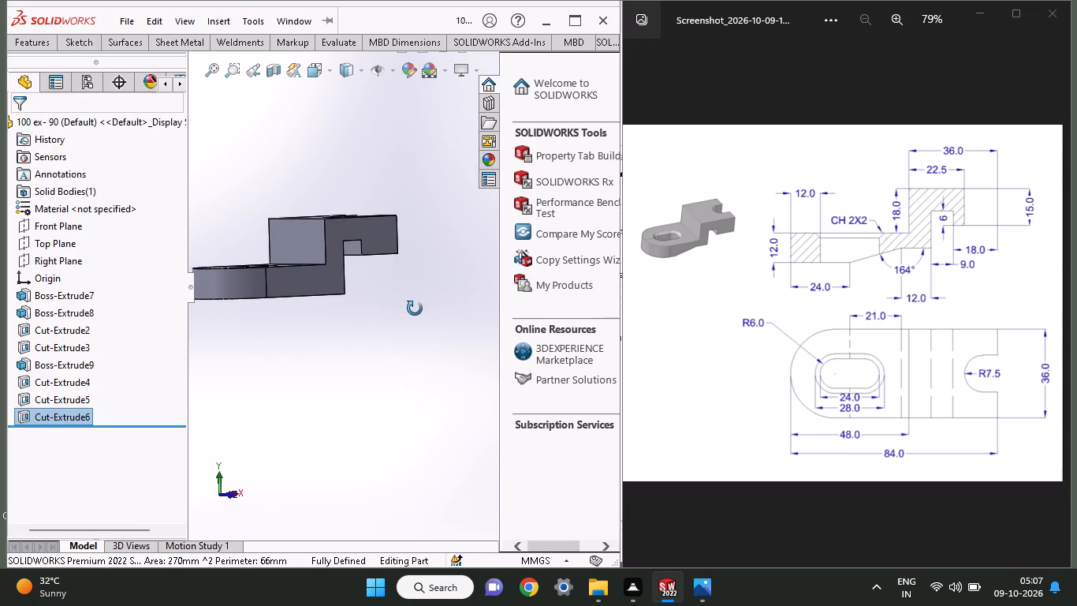
pyautogui.moveTo(415, 309); pyautogui.dragTo(372, 318, button='middle')
pyautogui.click(293, 292)
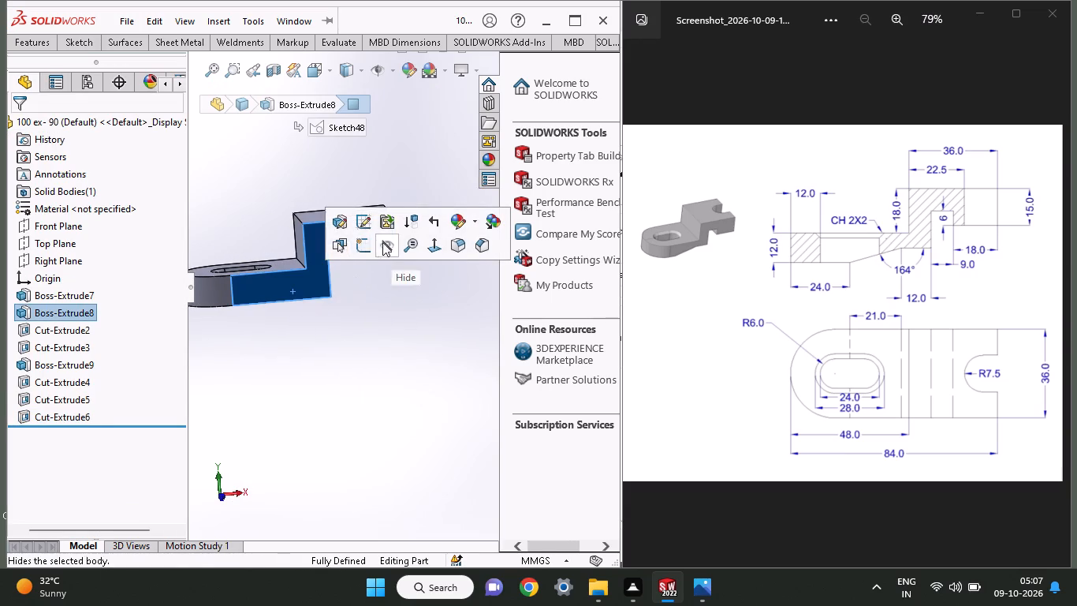
pyautogui.click(367, 251)
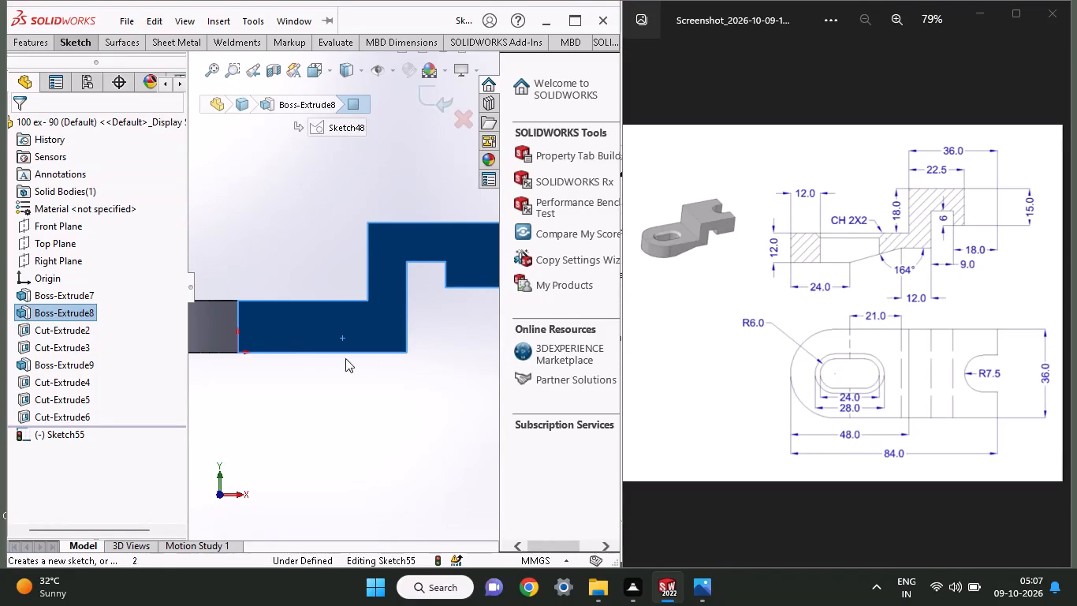
pyautogui.scroll(-1, 280, 343)
pyautogui.scroll(1, 279, 348)
pyautogui.scroll(-1, 278, 350)
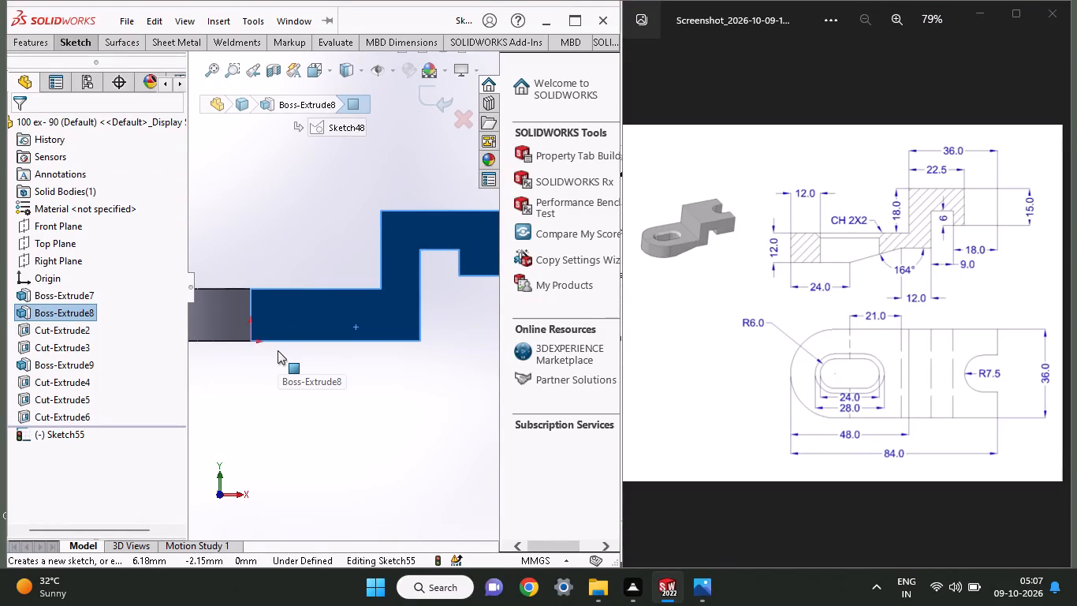
pyautogui.keyDown('ctrl'); pyautogui.scroll(2, 278, 350); pyautogui.keyUp('ctrl')
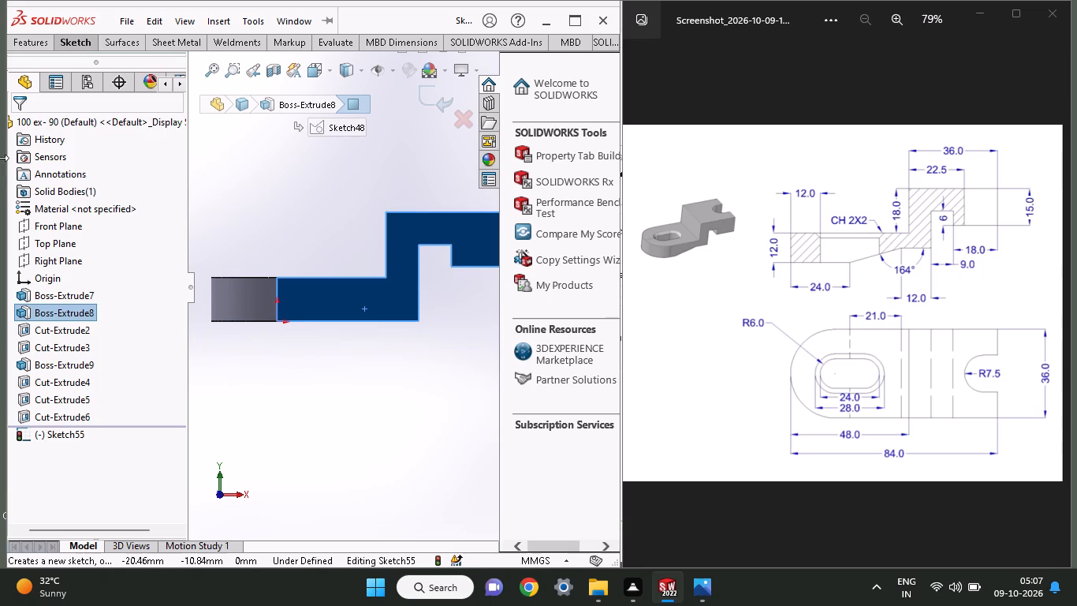
# Sketch a horizontal line about 26 mm long along the base's bottom edge, starting at the rounded end.
pyautogui.click(79, 43)
pyautogui.click(109, 62)
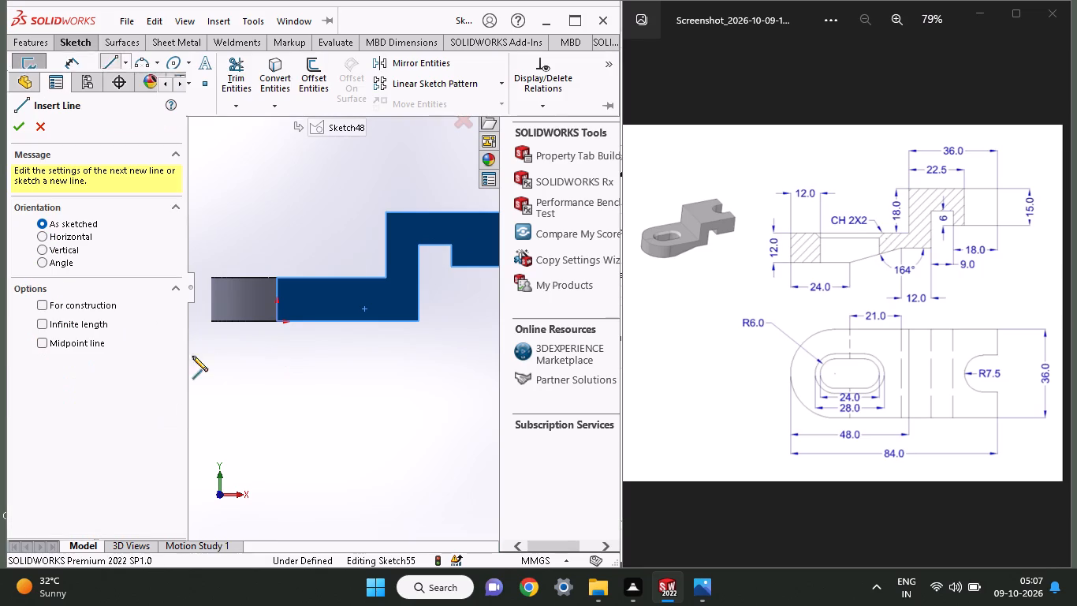
pyautogui.click(212, 321)
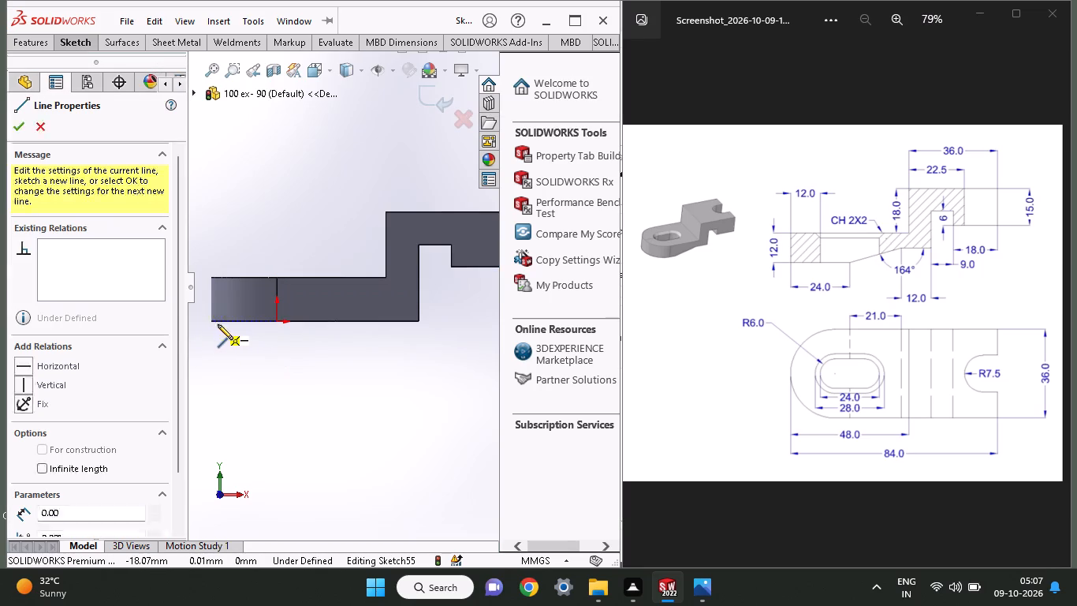
pyautogui.click(306, 322)
pyautogui.rightClick(300, 354)
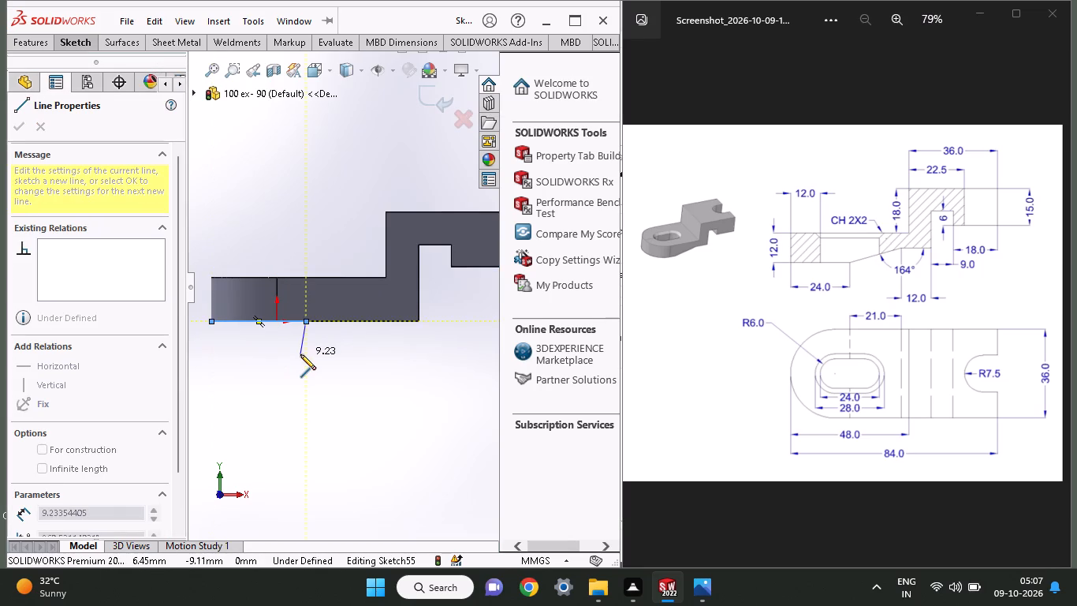
pyautogui.click(317, 368)
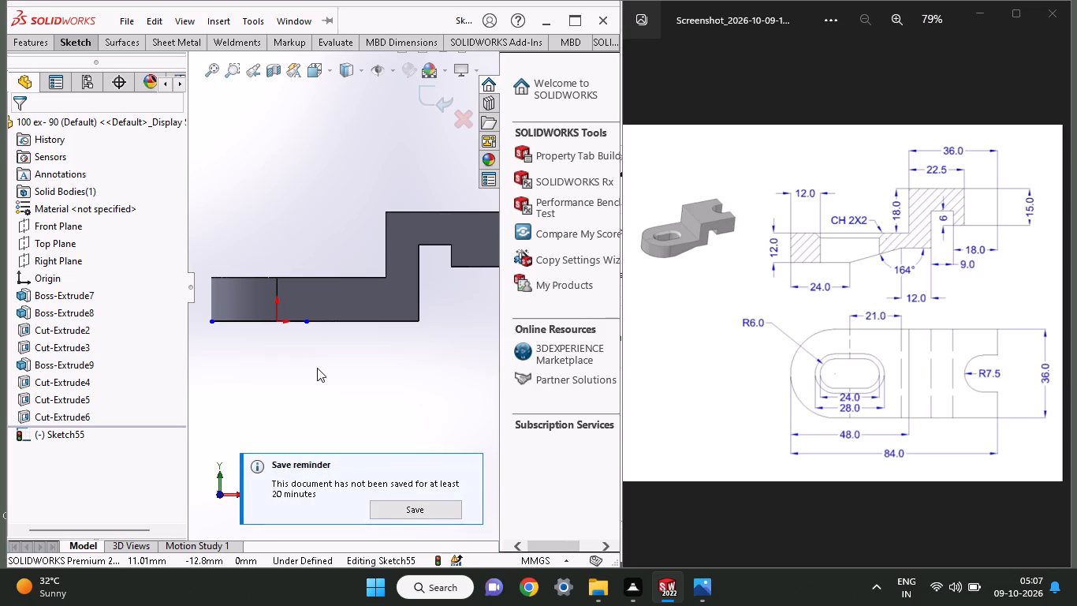
# Dimension the bottom-edge line to 24 mm.
pyautogui.click(82, 42)
pyautogui.click(85, 75)
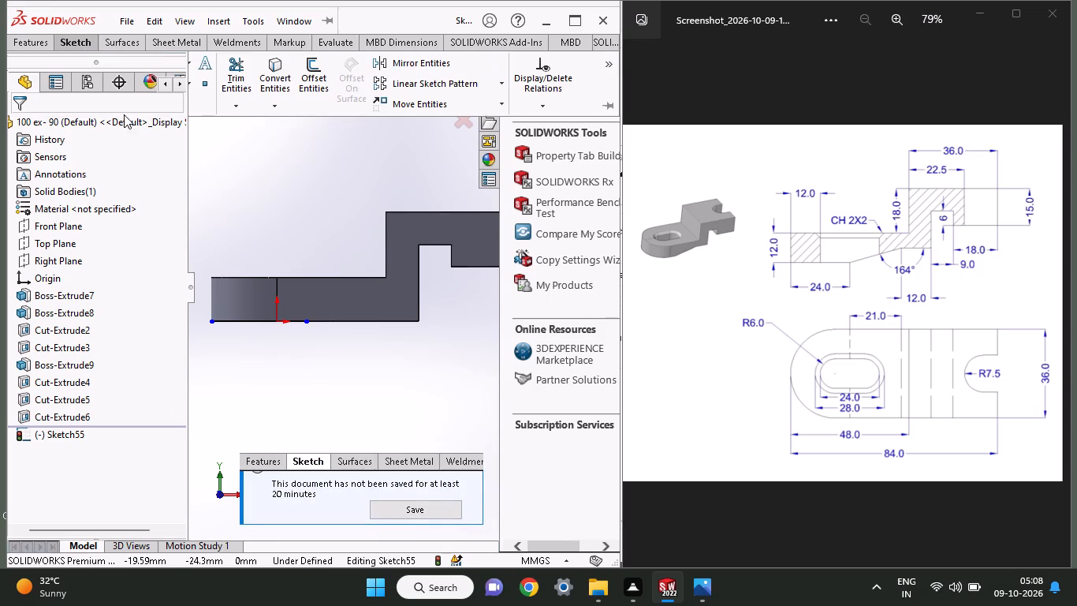
pyautogui.moveTo(235, 323); pyautogui.dragTo(237, 331)
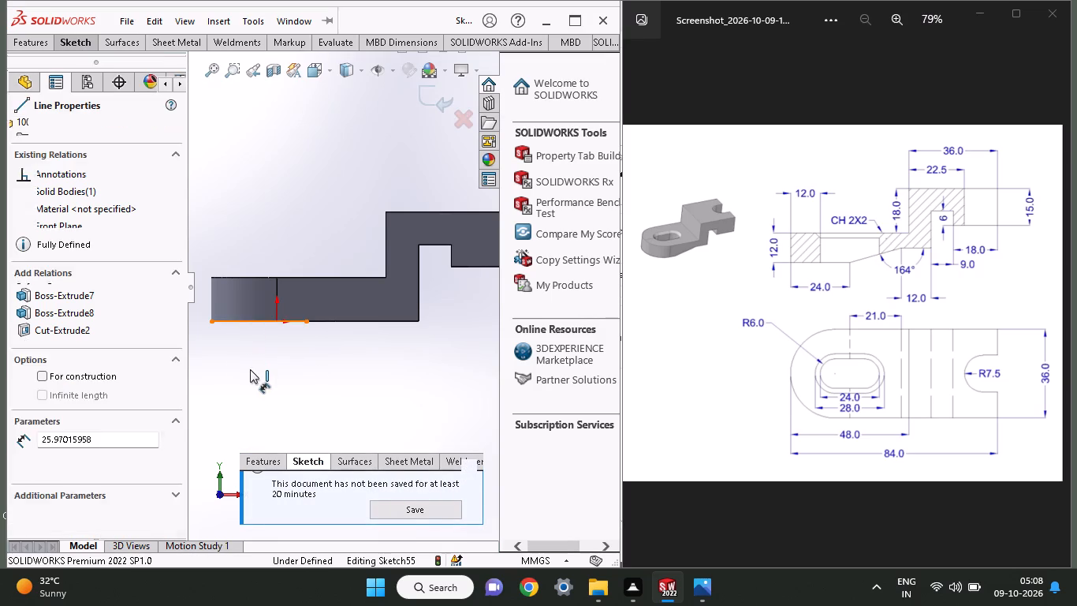
pyautogui.click(250, 369)
pyautogui.write('24')
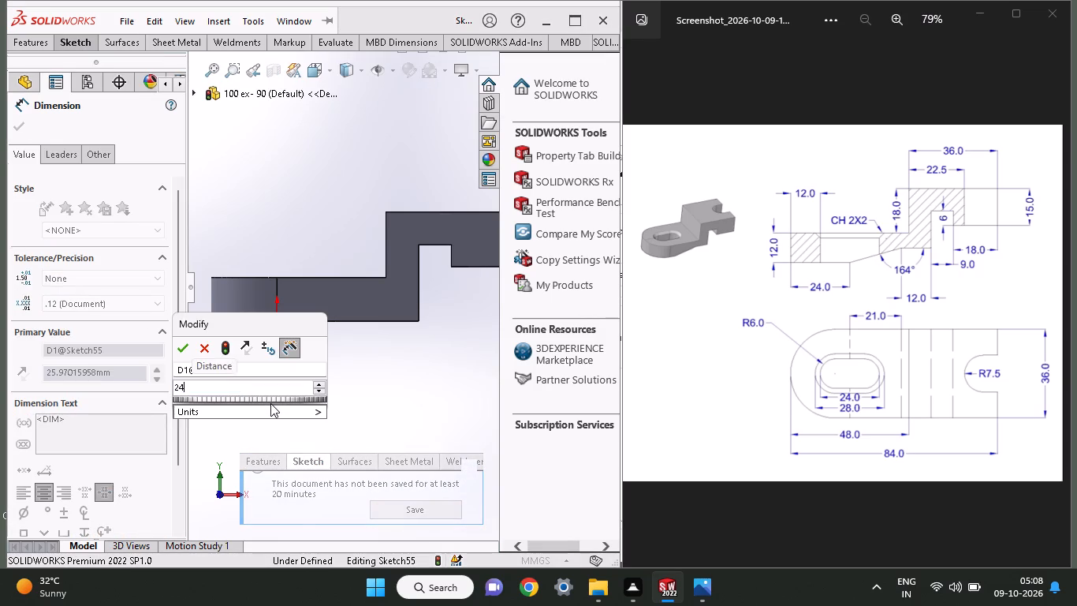
pyautogui.press('Return')
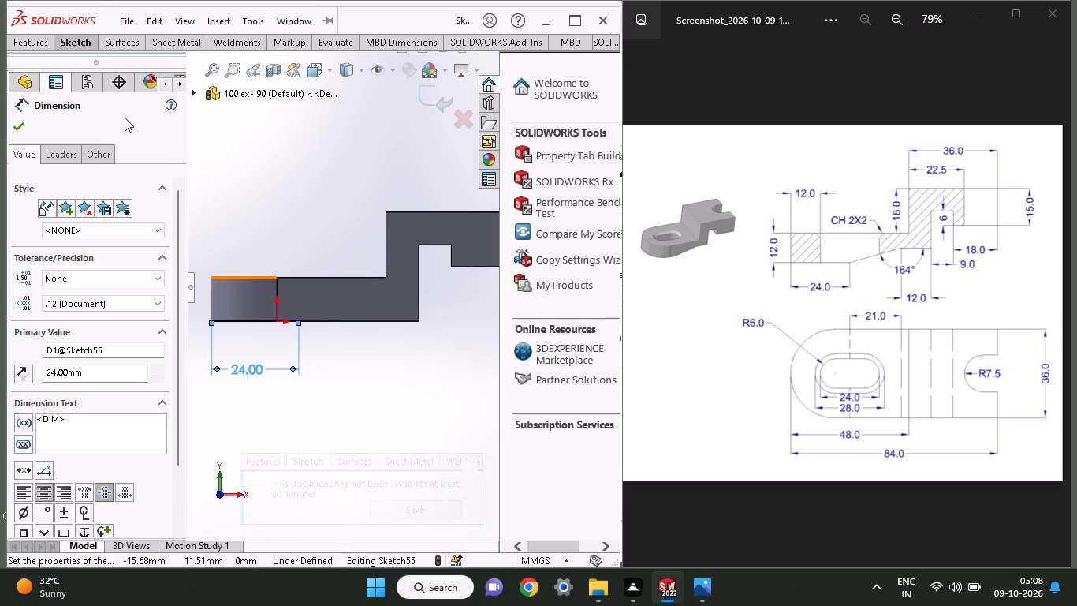
# Sketch a 9 mm horizontal line from the step's inner corner across the riser, continuing about 6 mm down the riser's far edge.
pyautogui.click(75, 38)
pyautogui.click(103, 58)
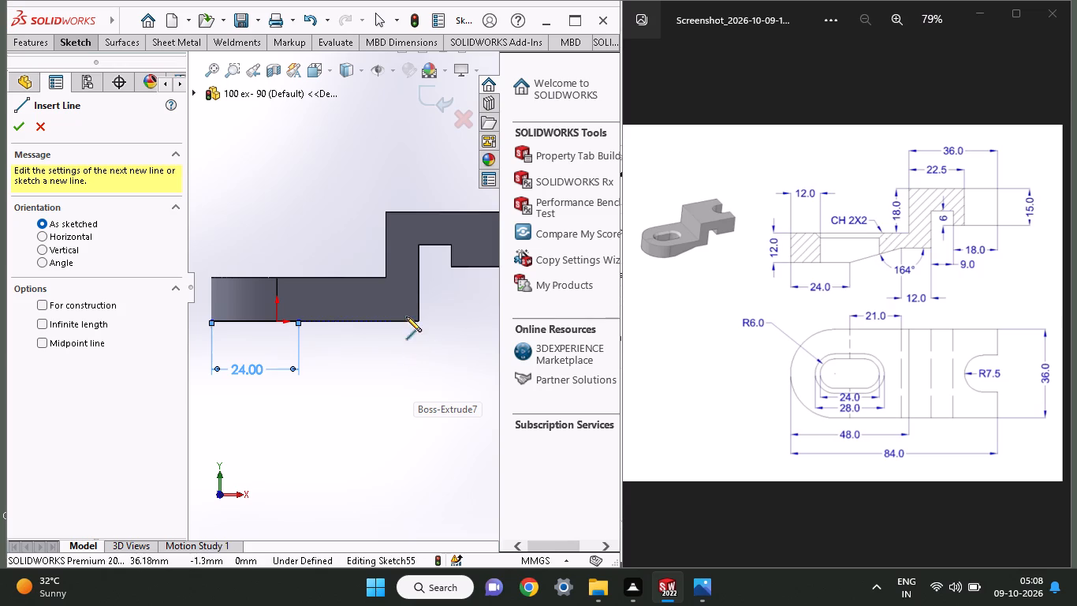
pyautogui.click(386, 276)
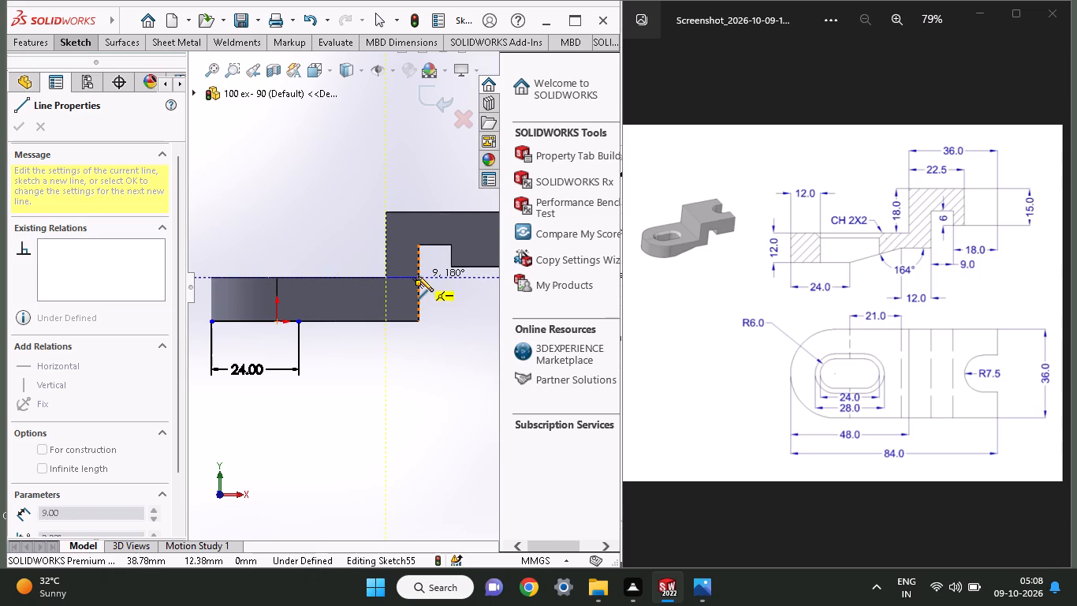
pyautogui.click(418, 276)
pyautogui.click(418, 299)
pyautogui.rightClick(440, 289)
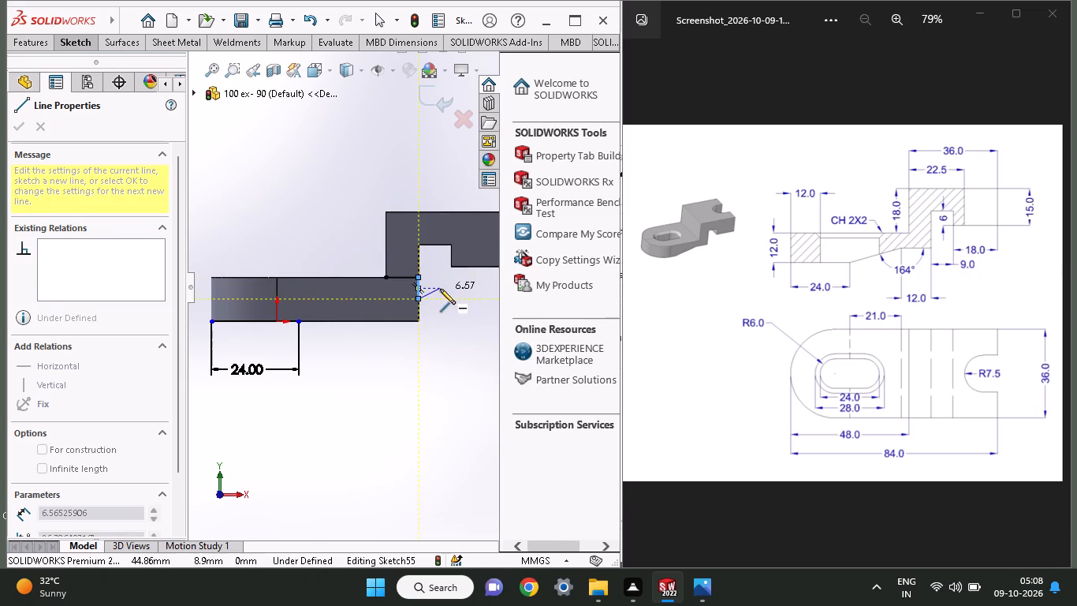
pyautogui.click(447, 294)
# Dimension the vertical line on the riser's far edge to 6 mm.
pyautogui.click(67, 43)
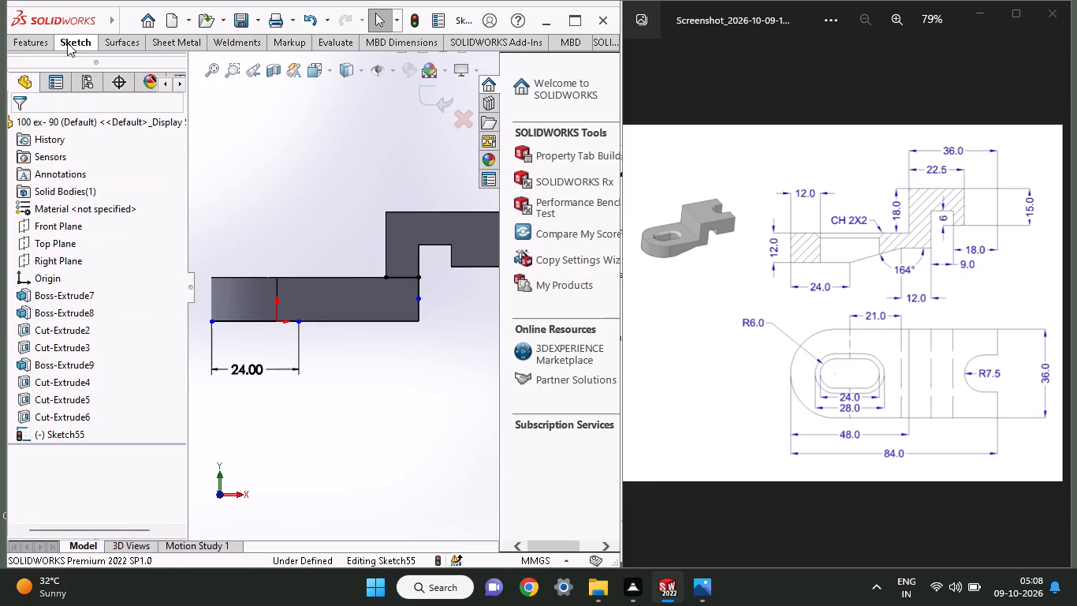
pyautogui.click(67, 60)
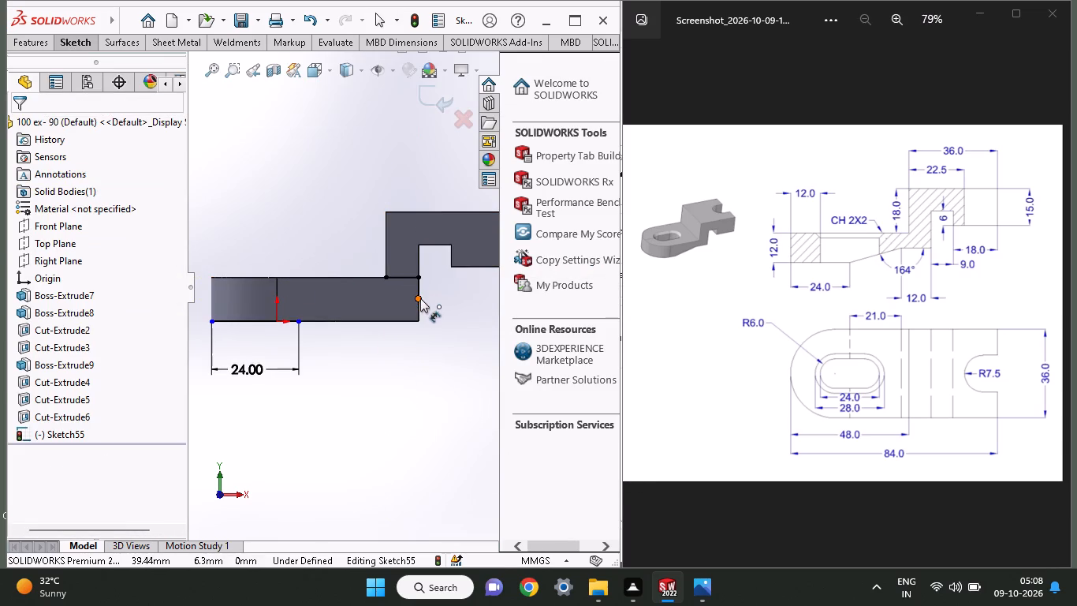
pyautogui.click(420, 298)
pyautogui.click(422, 276)
pyautogui.click(446, 293)
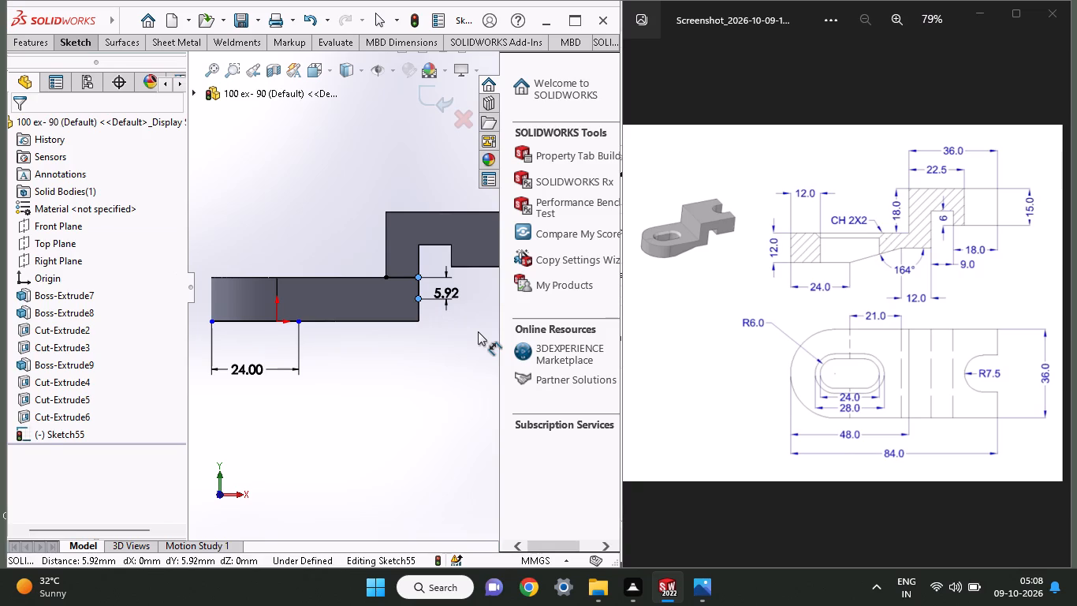
pyautogui.press('6')
pyautogui.press('Return')
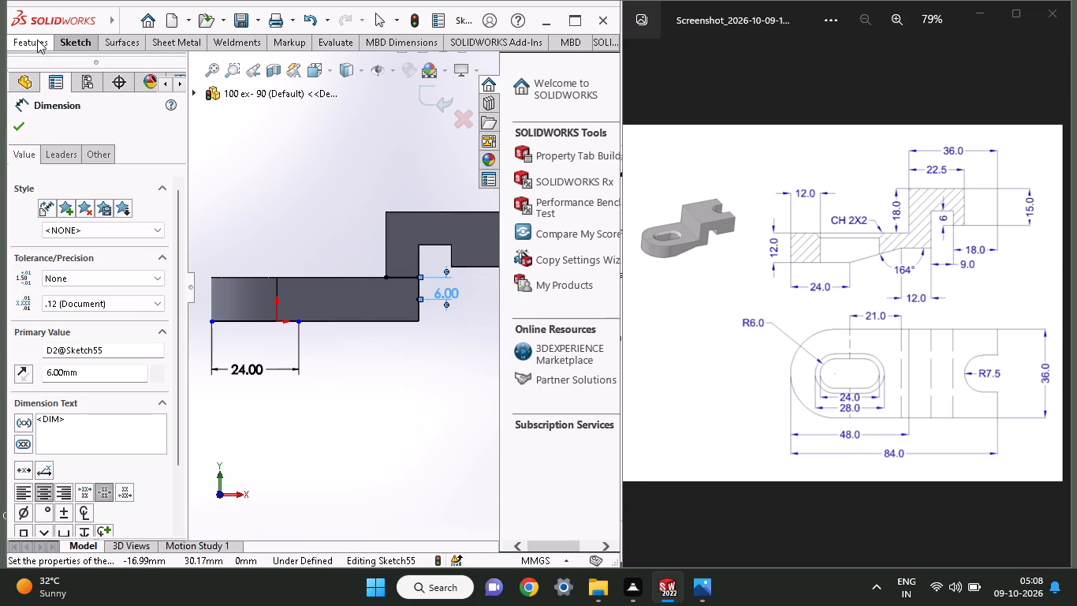
# Sketch a horizontal line about 12 mm long from the vertical line's lower end back toward the rounded end.
pyautogui.click(84, 36)
pyautogui.click(111, 61)
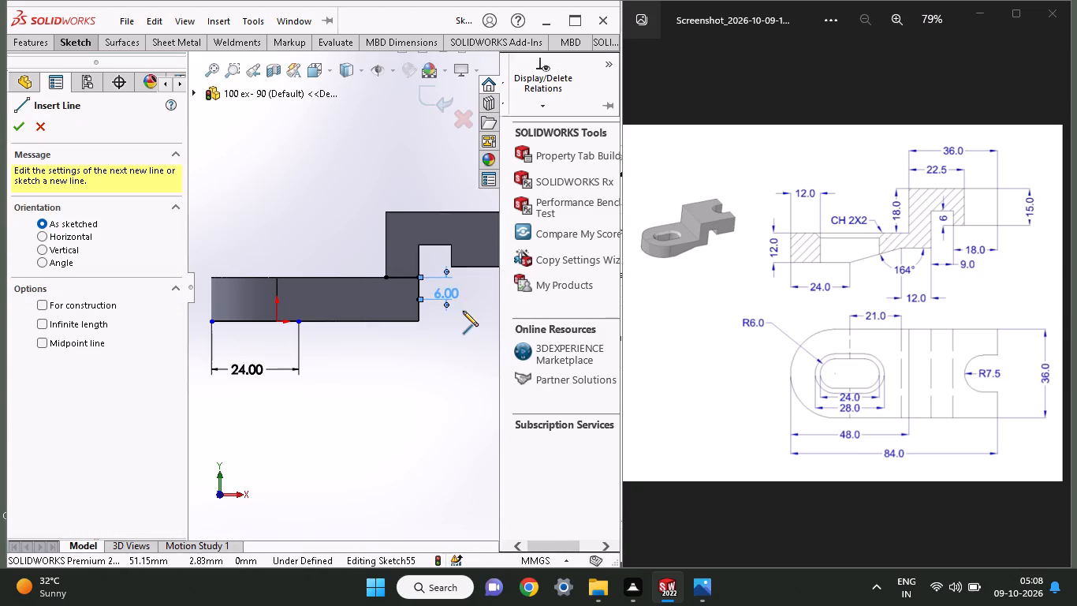
pyautogui.click(418, 301)
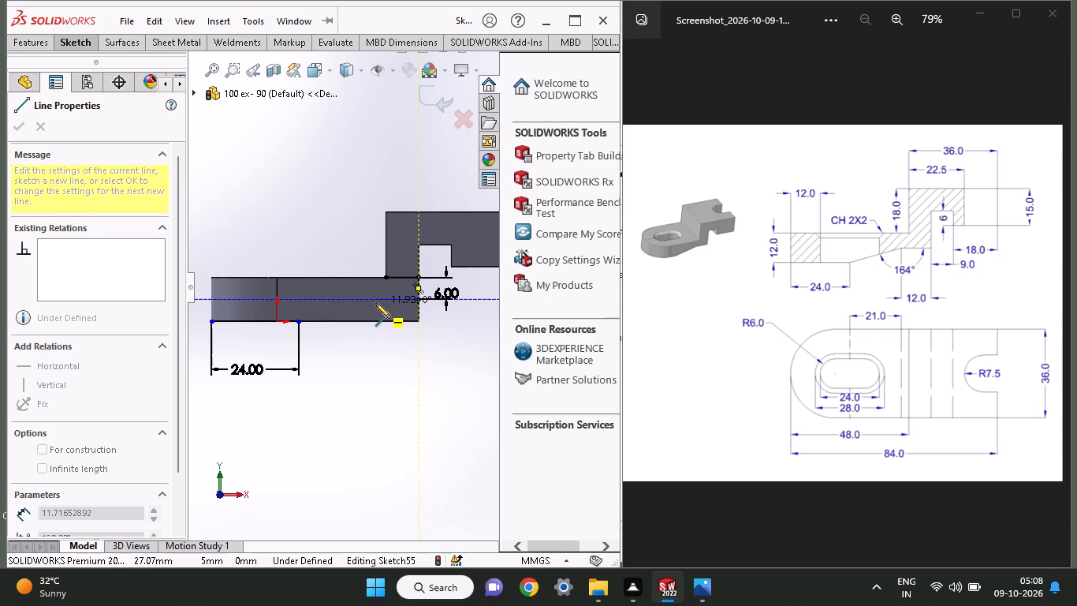
pyautogui.click(375, 303)
pyautogui.rightClick(322, 196)
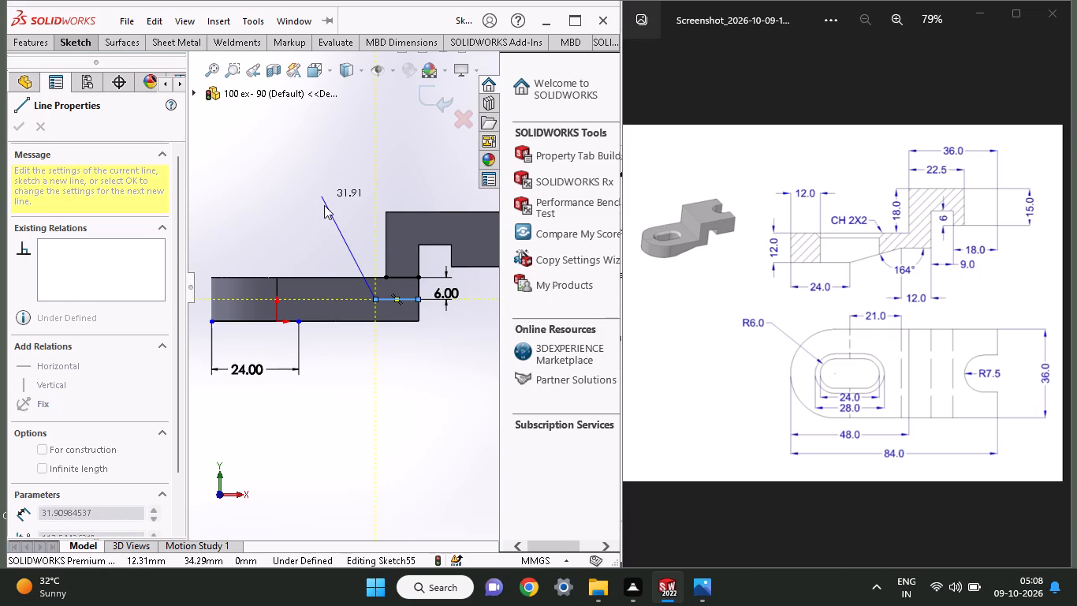
pyautogui.click(324, 205)
pyautogui.rightClick(285, 216)
pyautogui.click(313, 234)
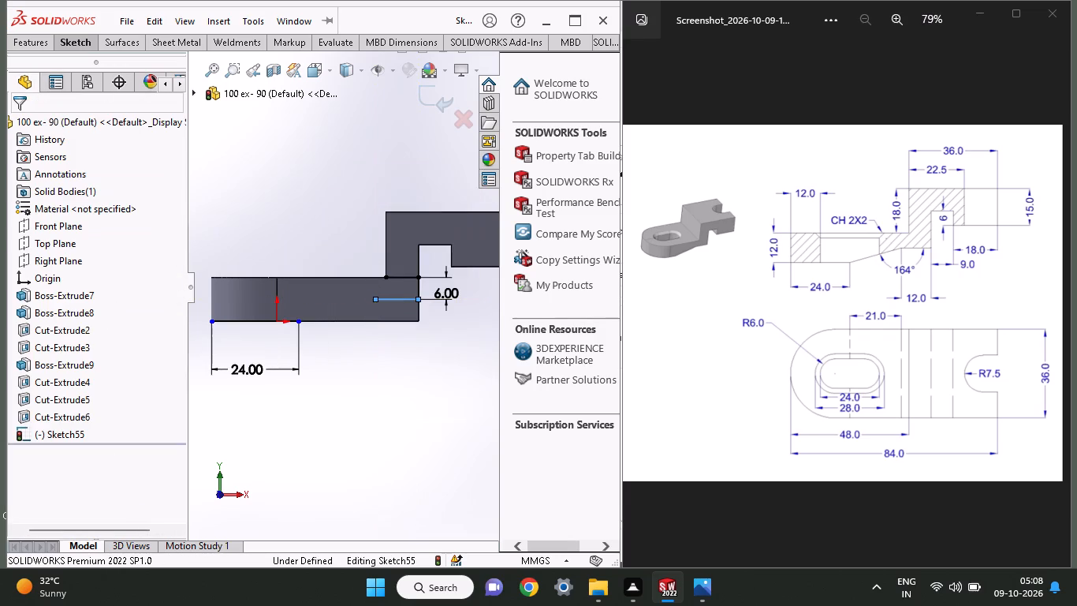
# Dimension the horizontal line inside the base to 12 mm.
pyautogui.click(73, 43)
pyautogui.click(76, 64)
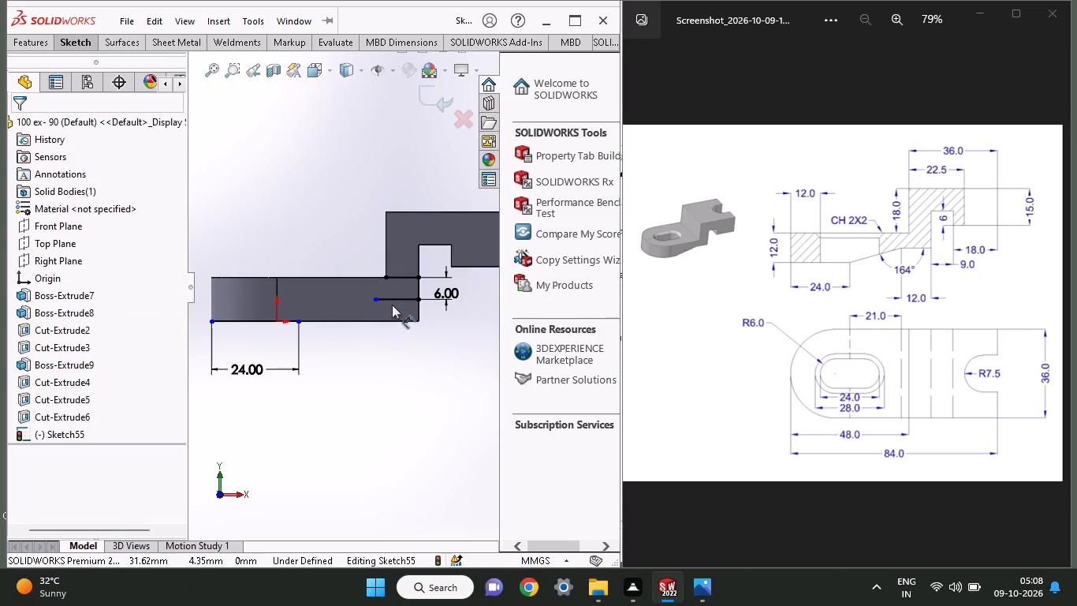
pyautogui.click(392, 299)
pyautogui.click(403, 363)
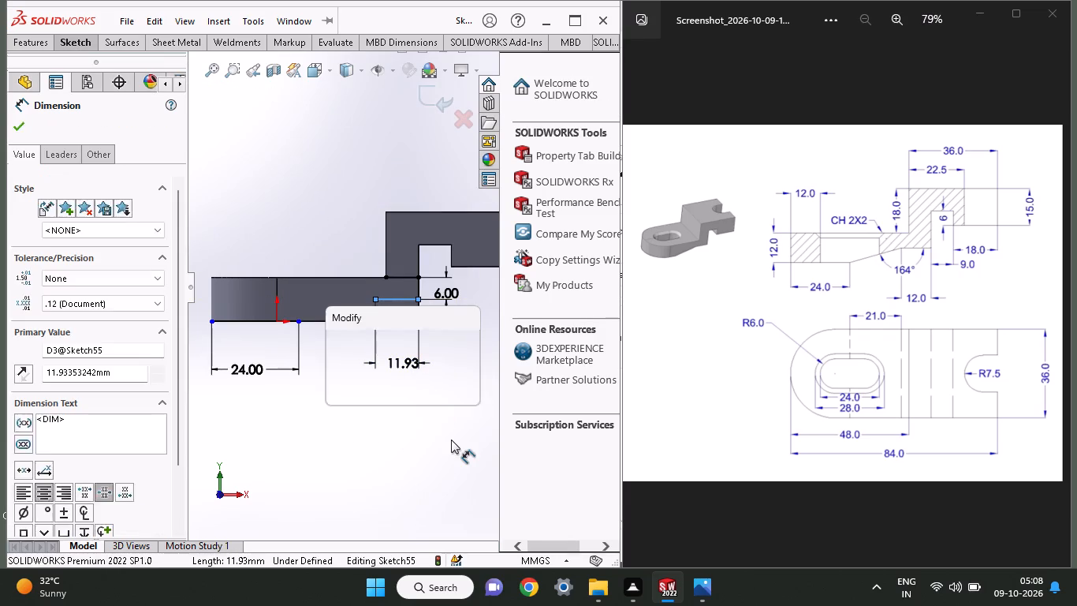
pyautogui.write('12')
pyautogui.press('Return')
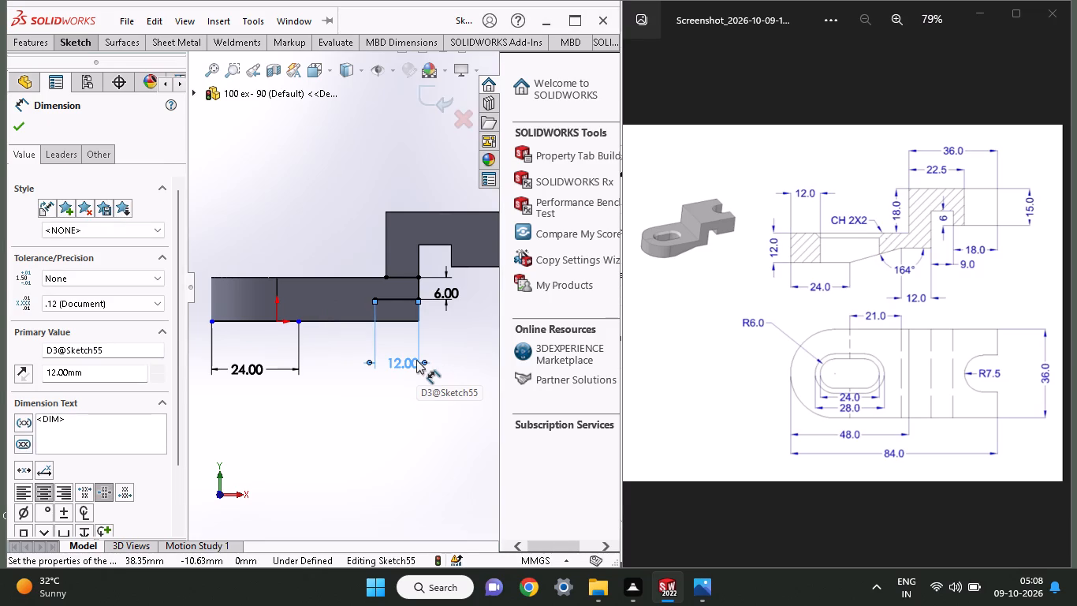
# Sketch a sloped line from the free end of the 12 mm line to the end of the 24 mm bottom line.
pyautogui.click(69, 42)
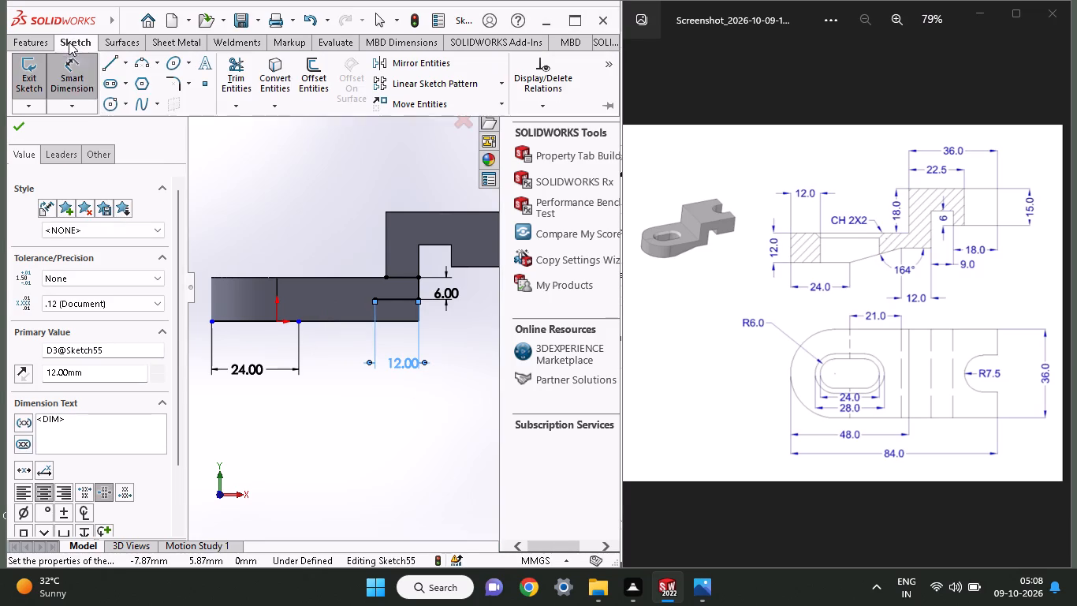
pyautogui.click(106, 69)
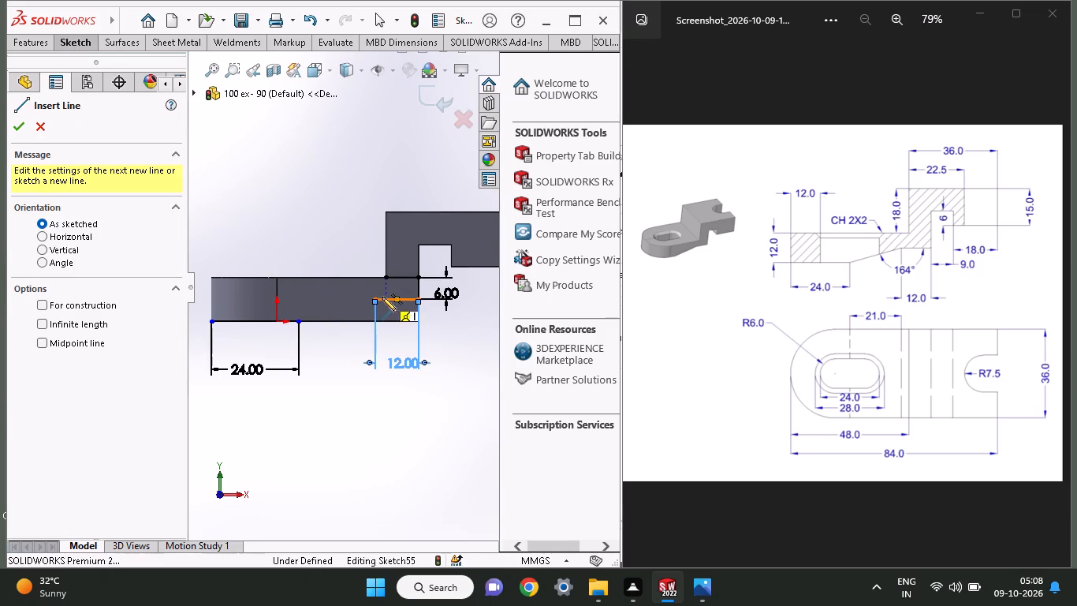
pyautogui.click(375, 297)
pyautogui.click(296, 323)
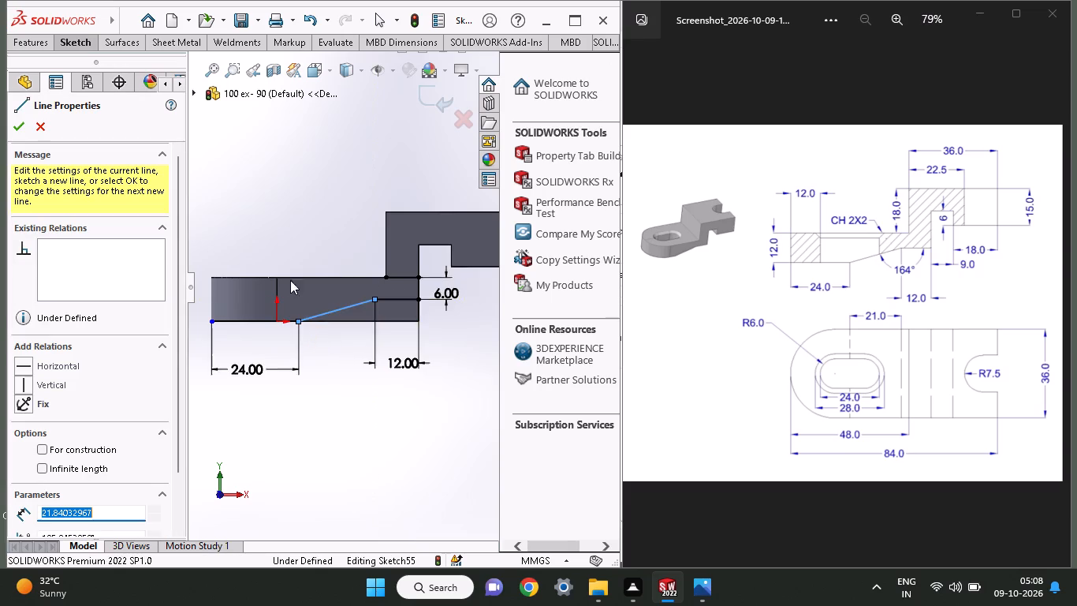
pyautogui.rightClick(271, 201)
pyautogui.click(290, 218)
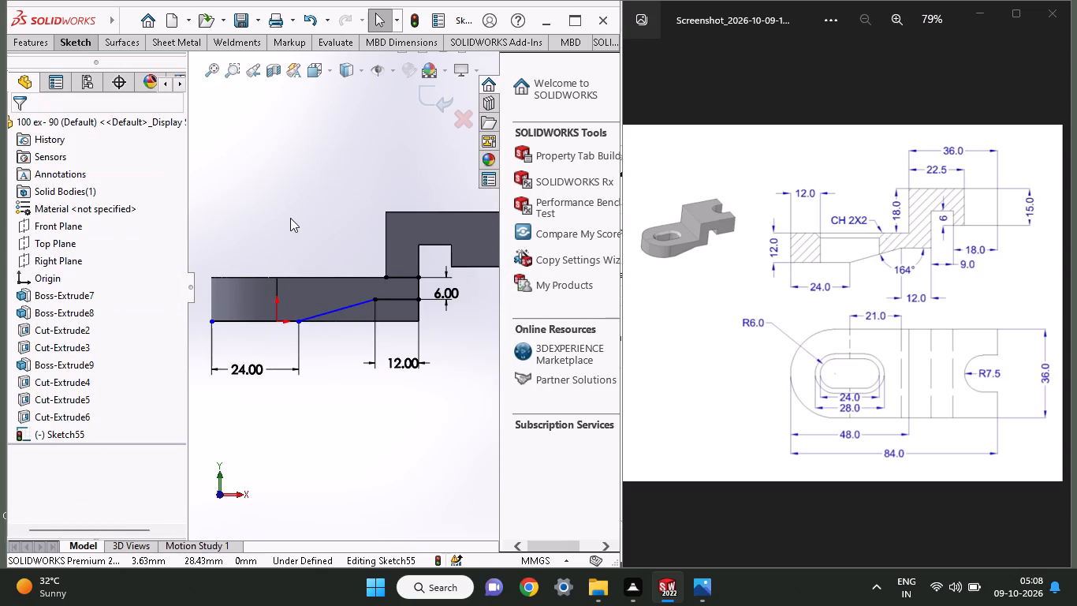
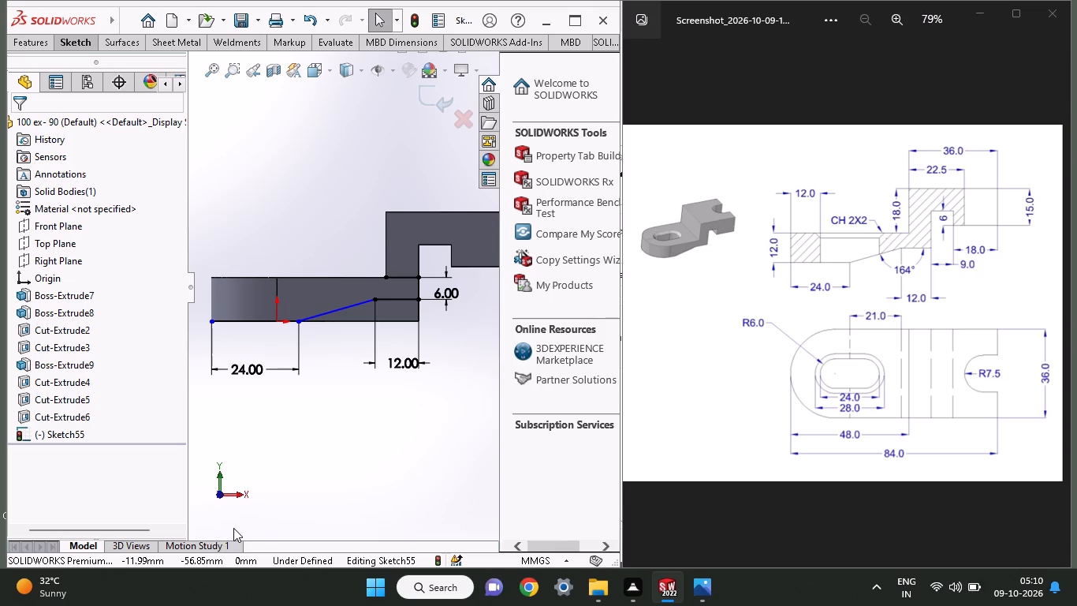
# Close the relief profile with a 33 mm line along the base's bottom edge and a 6 mm vertical line up to the 12 mm line.
pyautogui.click(69, 44)
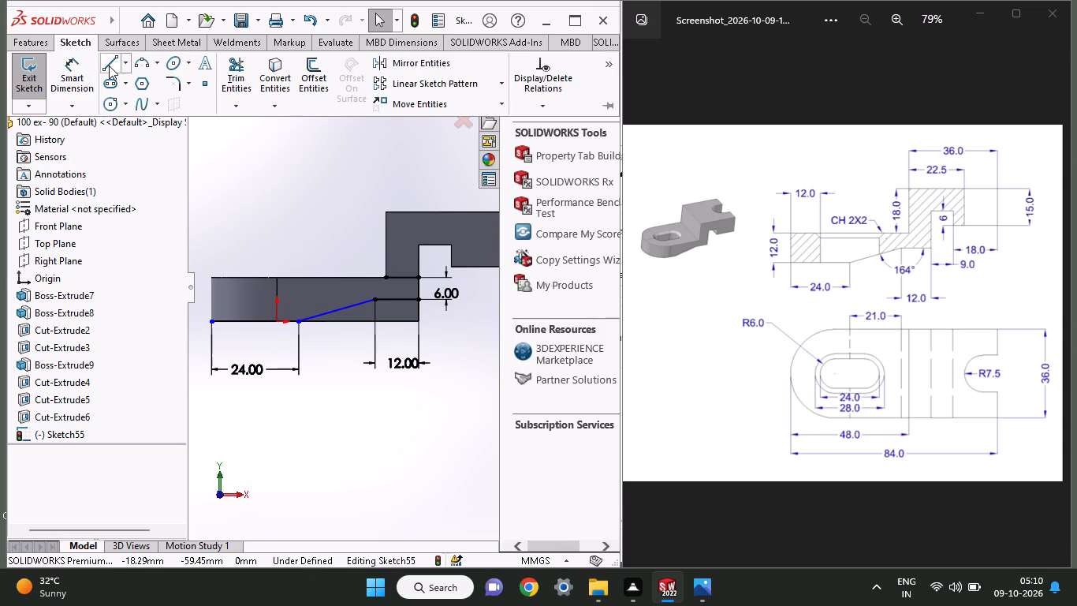
pyautogui.click(109, 65)
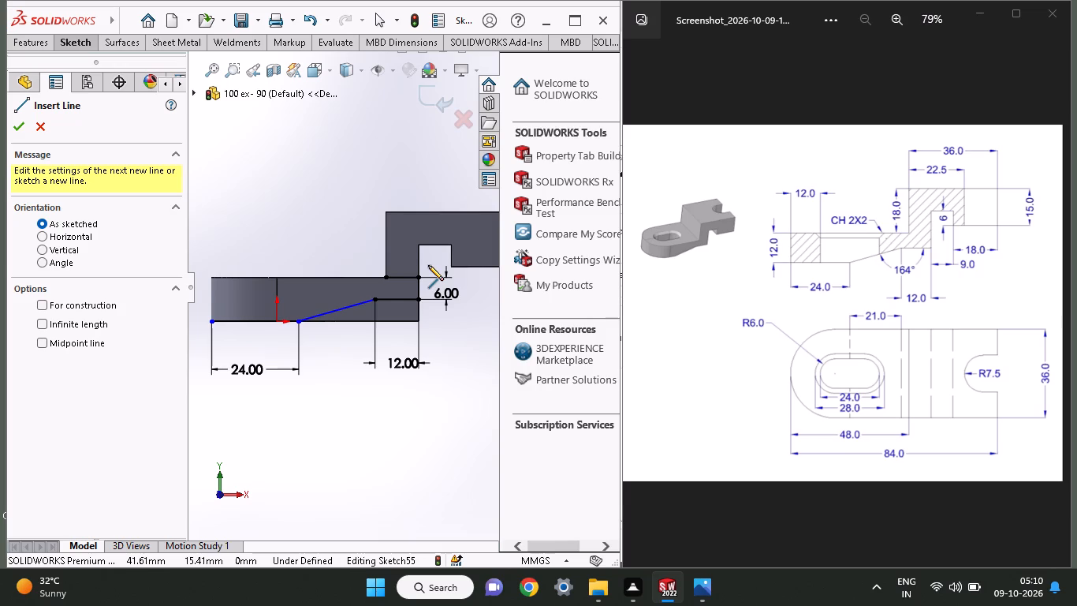
pyautogui.scroll(1, 428, 265)
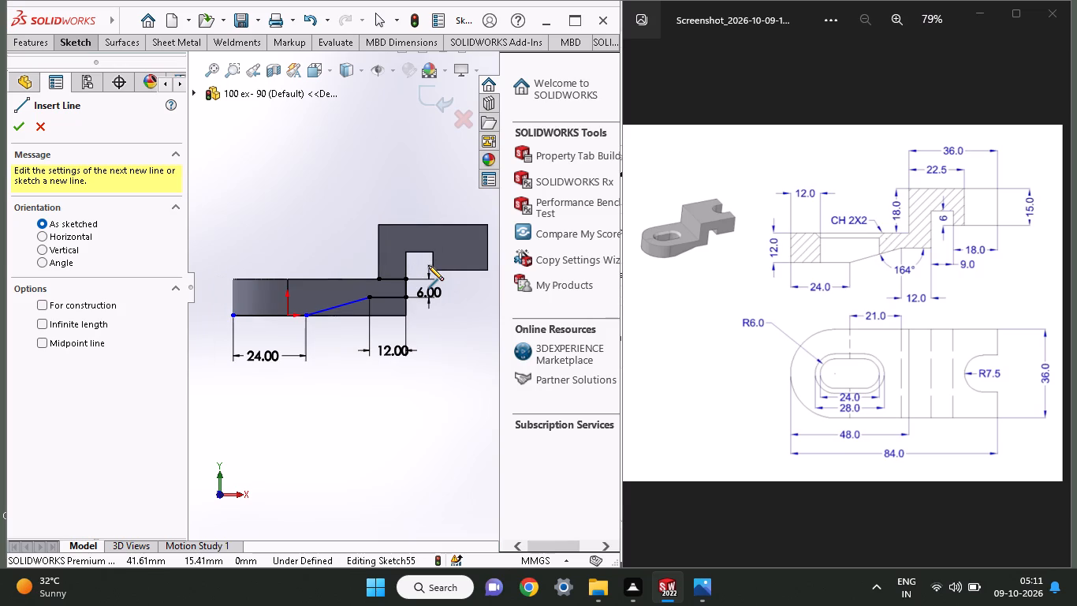
pyautogui.scroll(-1, 428, 265)
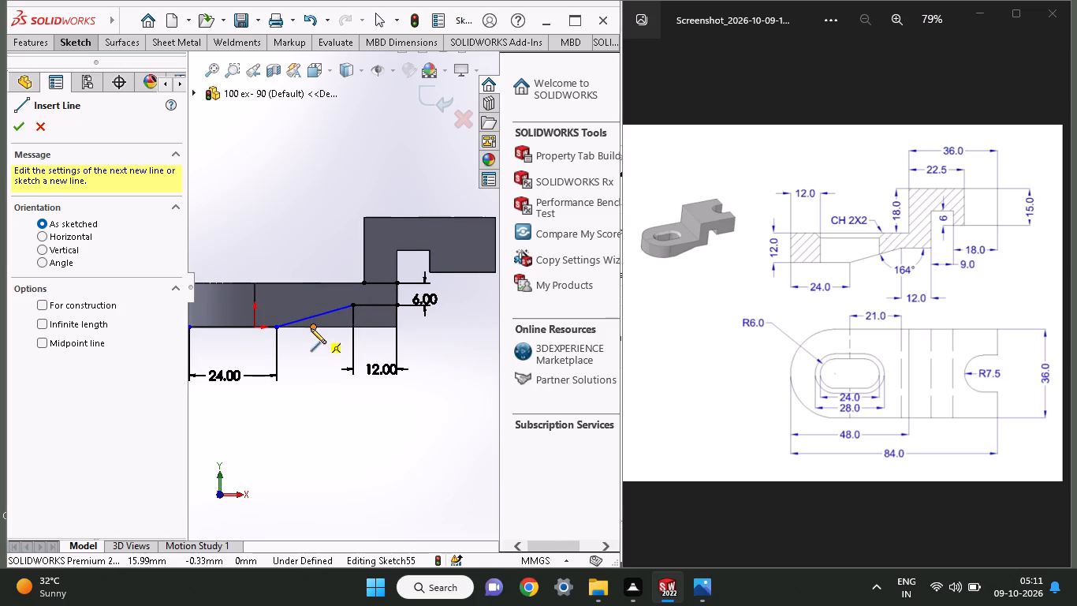
pyautogui.click(277, 329)
pyautogui.click(395, 327)
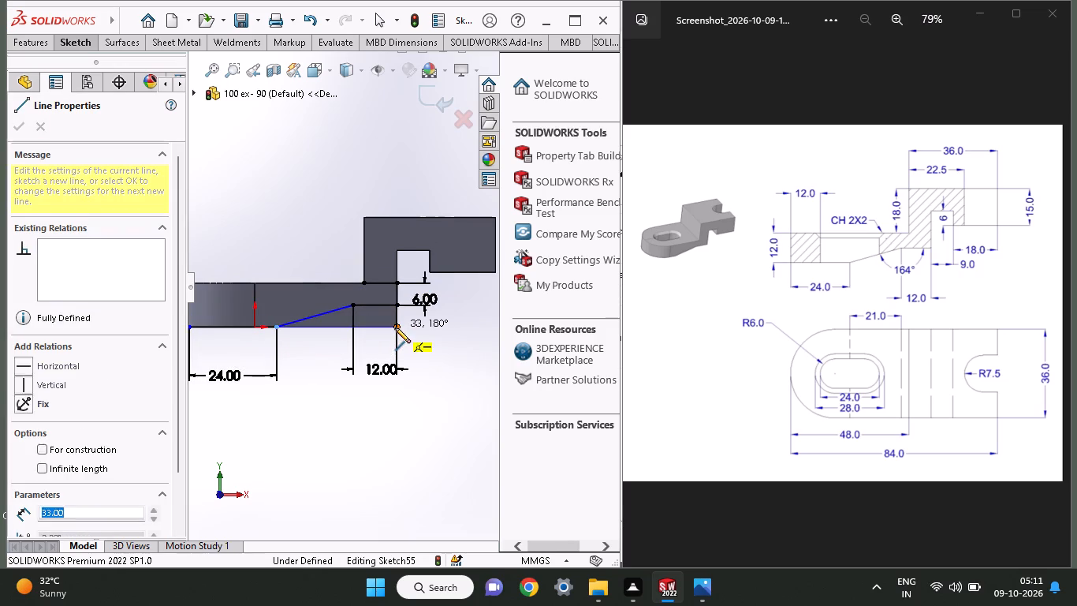
pyautogui.click(399, 305)
pyautogui.rightClick(429, 356)
pyautogui.click(438, 366)
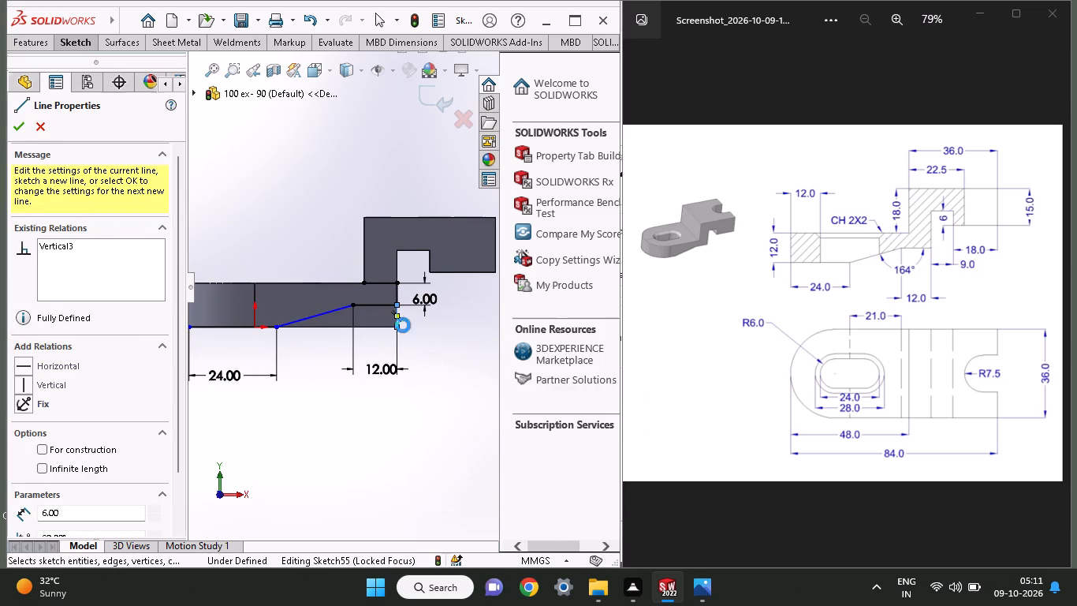
# Cut-extrude the closed sloped region under the base, blind 190 mm in both directions.
pyautogui.click(45, 41)
pyautogui.click(229, 98)
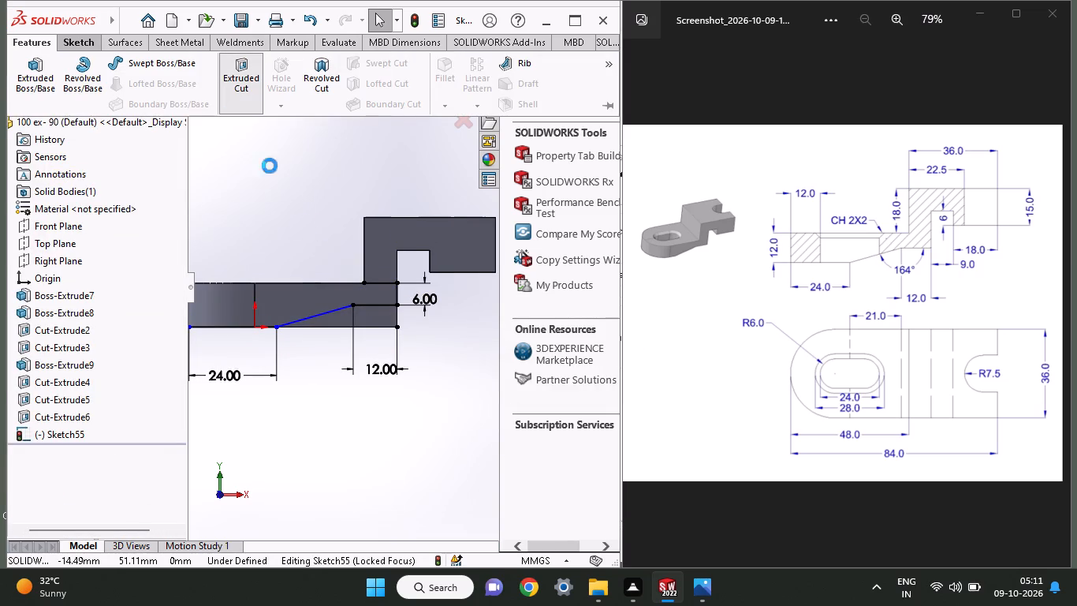
pyautogui.click(371, 320)
pyautogui.moveTo(355, 334); pyautogui.dragTo(351, 376, button='middle')
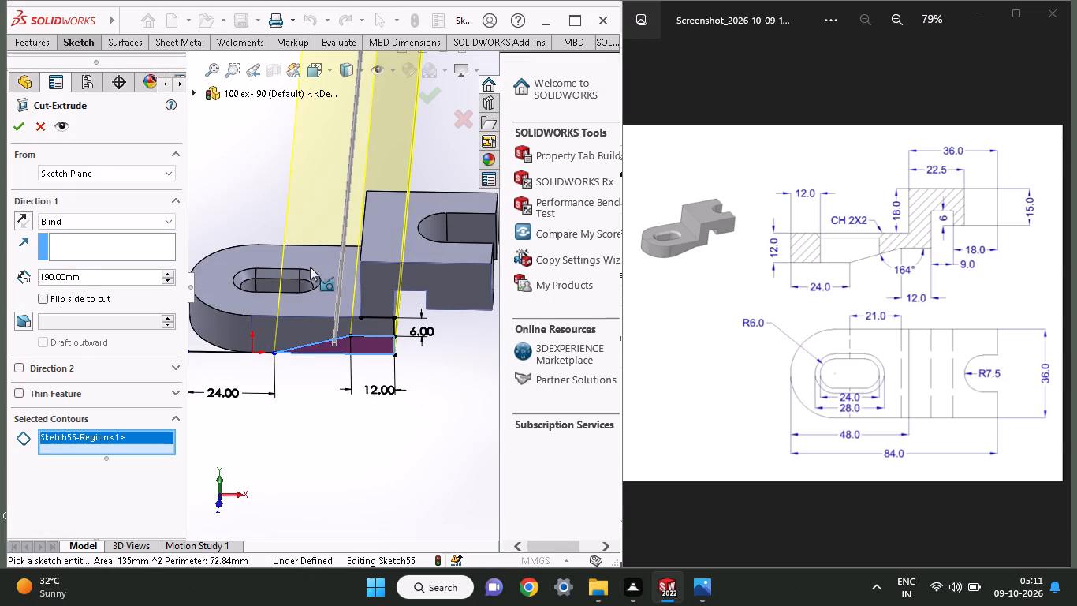
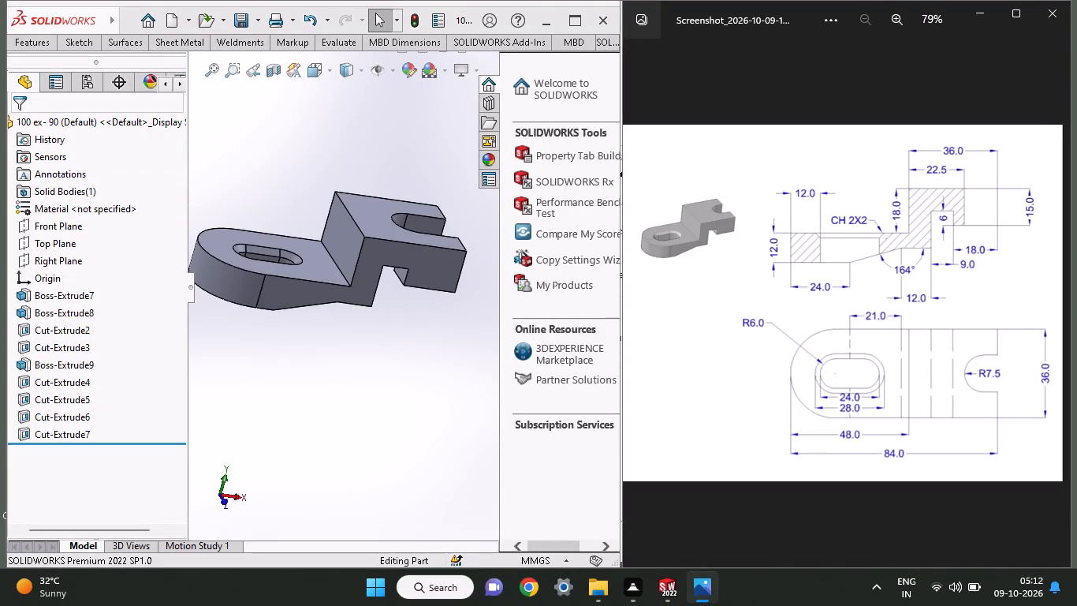
# Save the bracket part under the new name "100 ex- 91".
pyautogui.moveTo(259, 14); pyautogui.dragTo(252, 25)
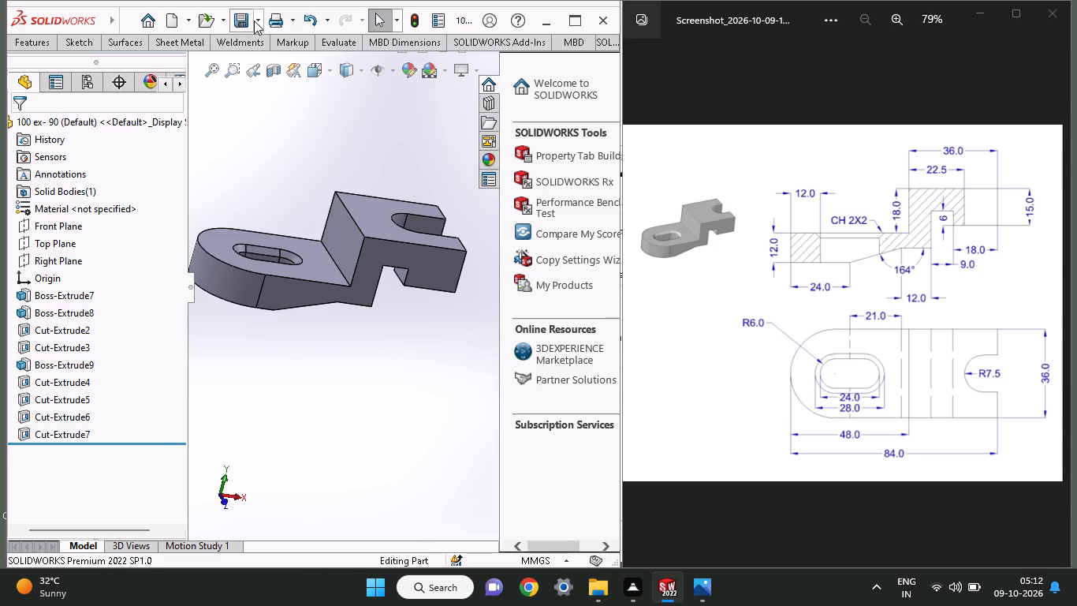
pyautogui.click(256, 25)
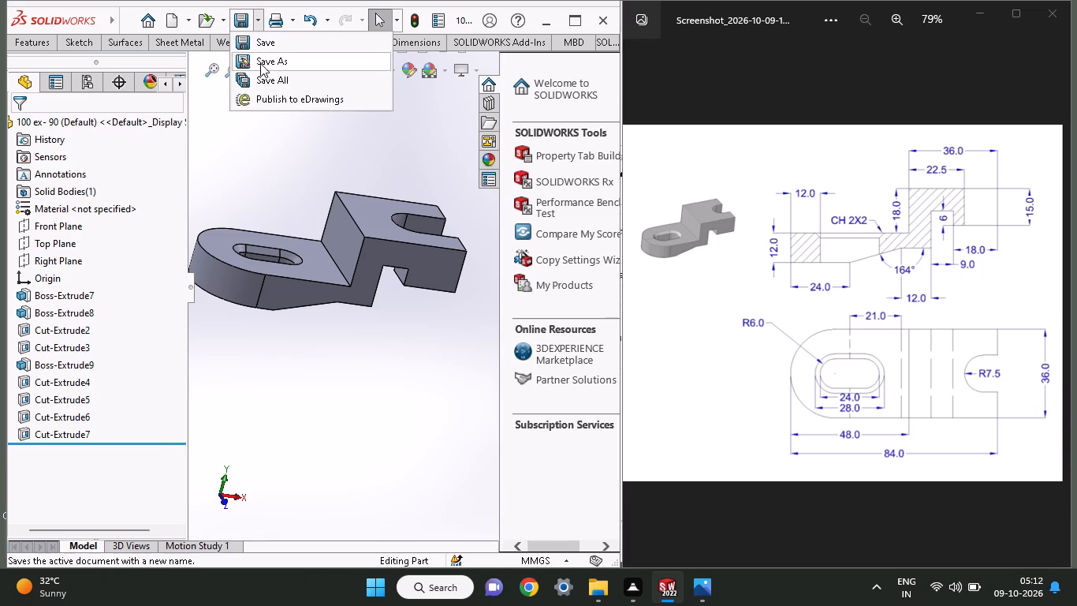
pyautogui.click(260, 63)
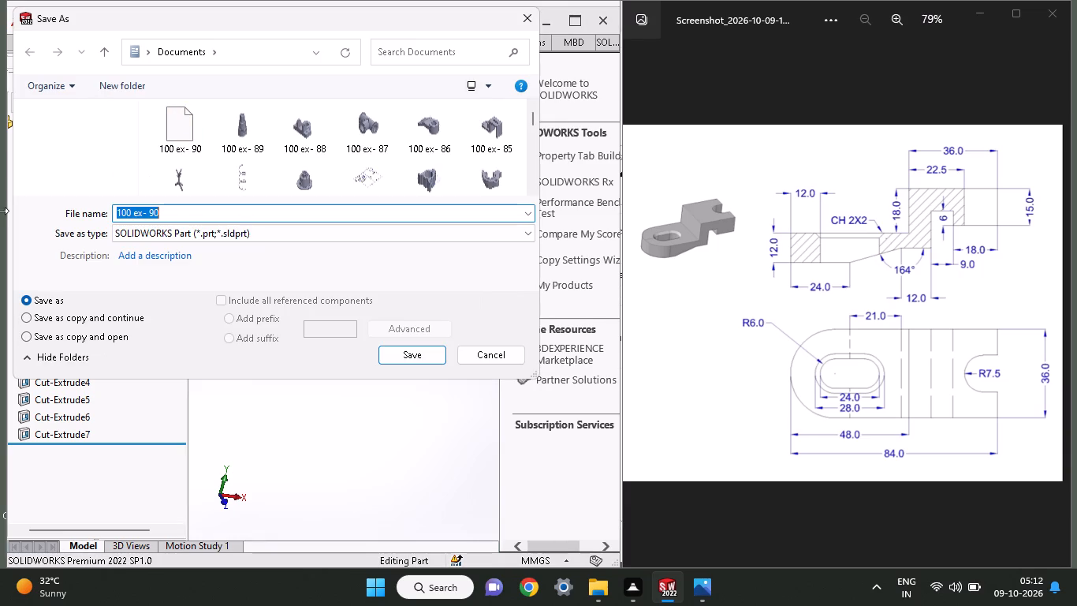
pyautogui.click(179, 215)
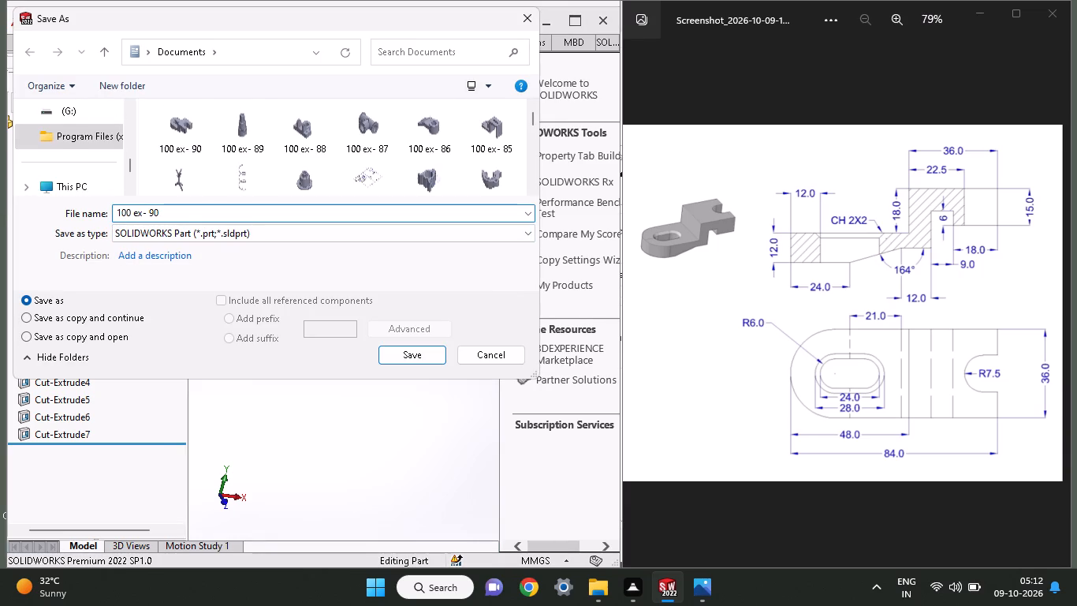
pyautogui.press('BackSpace')
pyautogui.press('1')
pyautogui.click(395, 356)
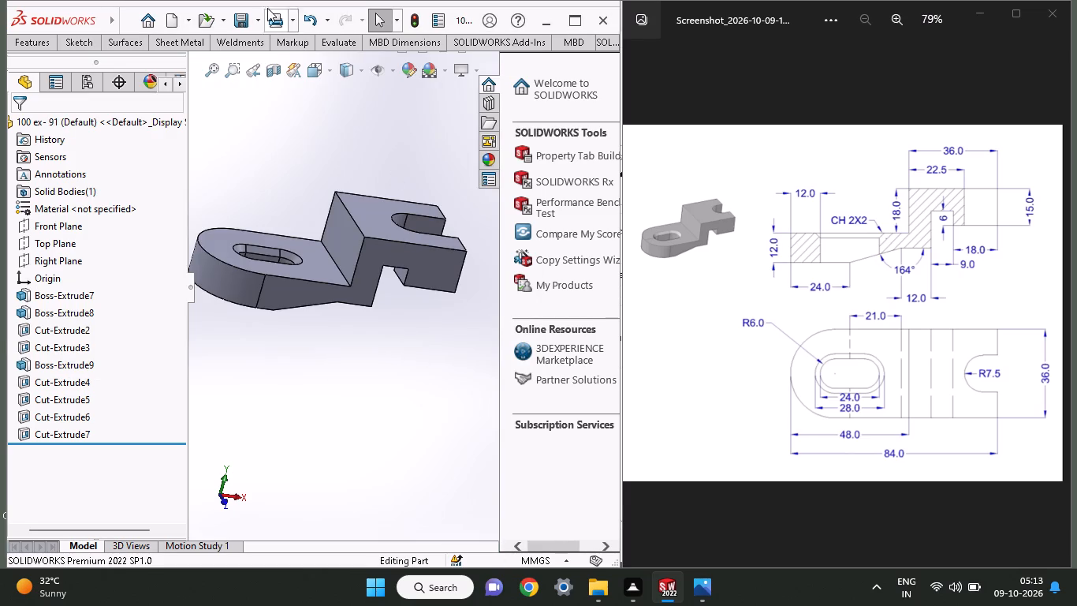
# Make a drawing from the part on a standard A (ANSI) Landscape sheet.
pyautogui.click(119, 24)
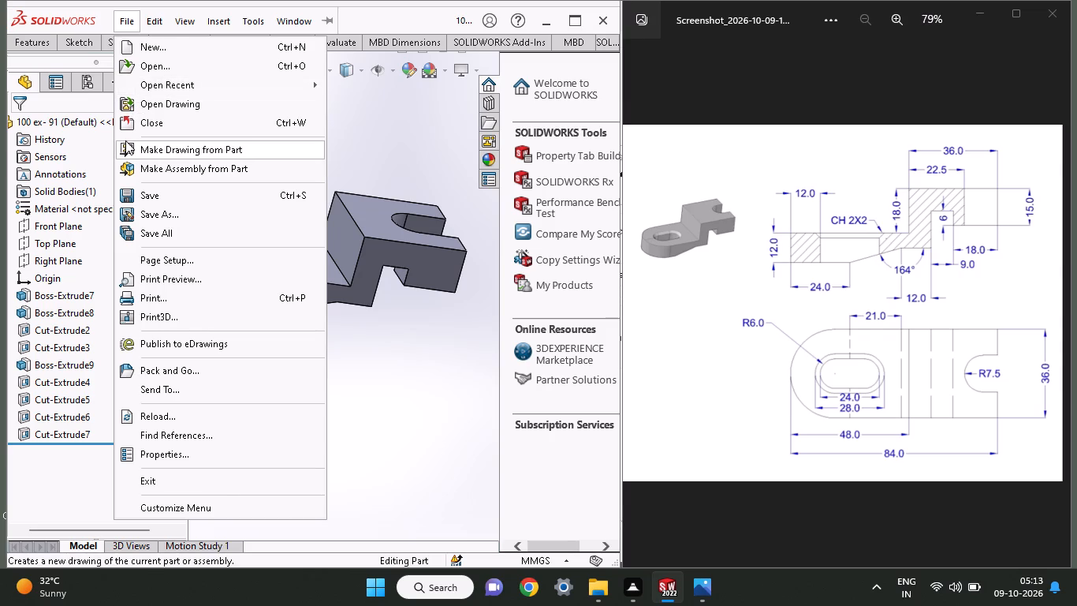
pyautogui.click(125, 140)
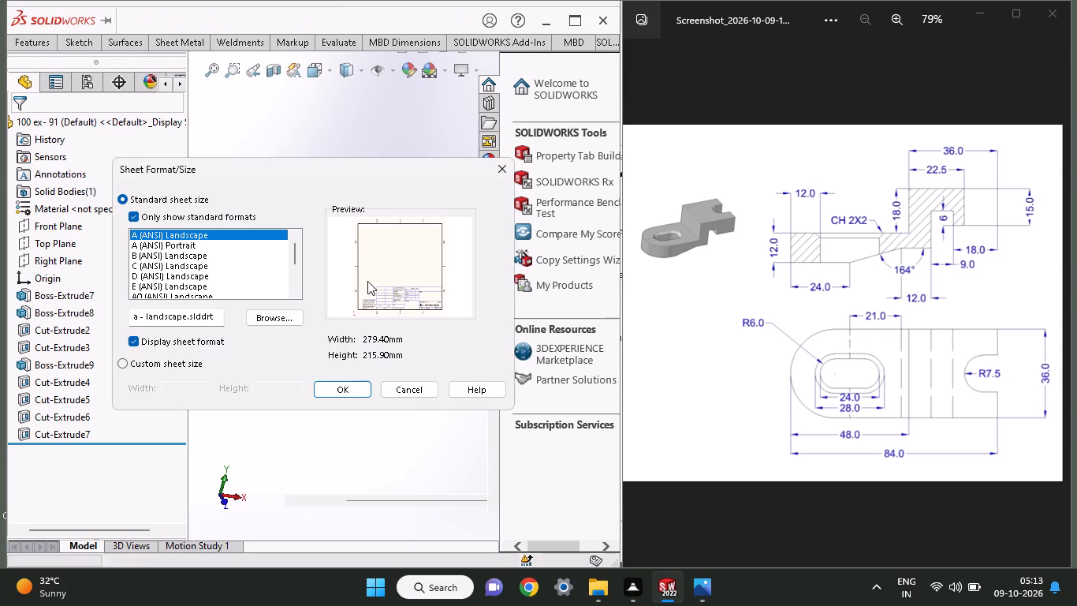
pyautogui.click(341, 384)
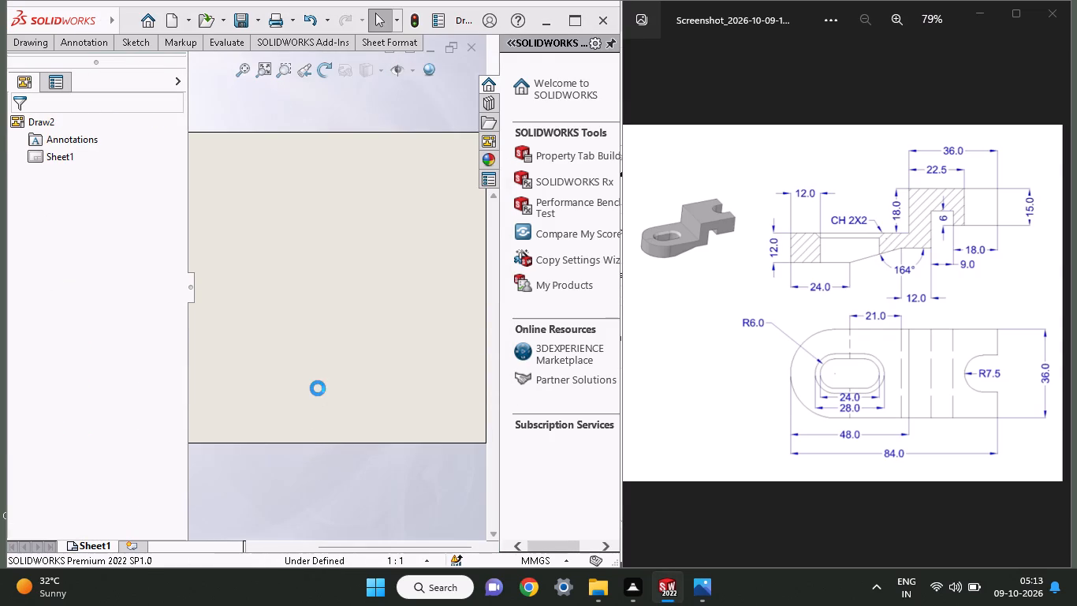
# Delete the drawing's initial sheet, Sheet1, together with its border and title block.
pyautogui.moveTo(331, 338); pyautogui.dragTo(330, 375)
pyautogui.moveTo(336, 318); pyautogui.dragTo(330, 366)
pyautogui.rightClick(330, 366)
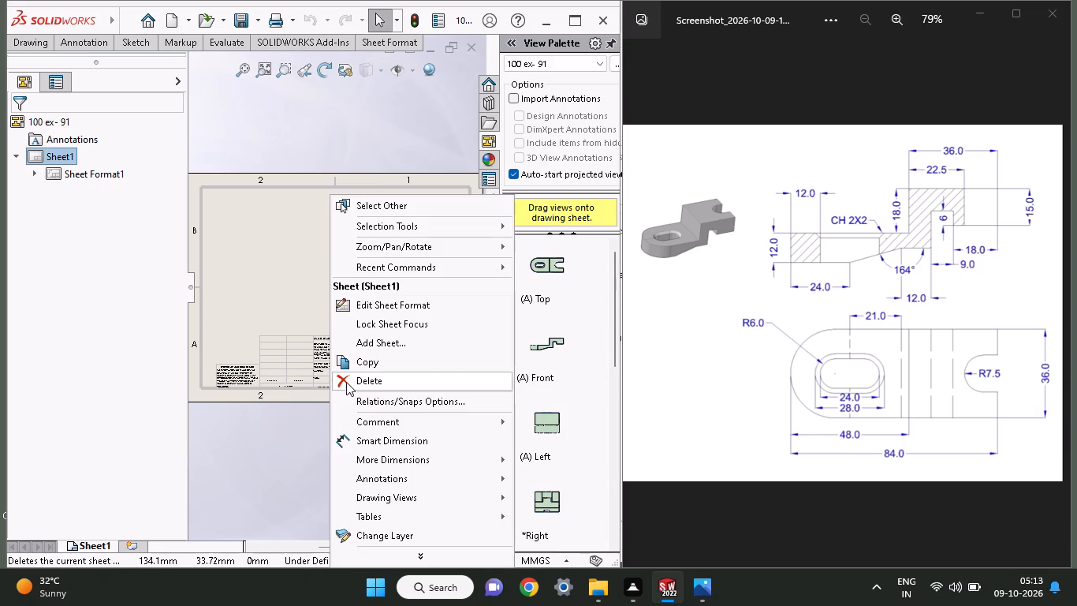
pyautogui.click(346, 382)
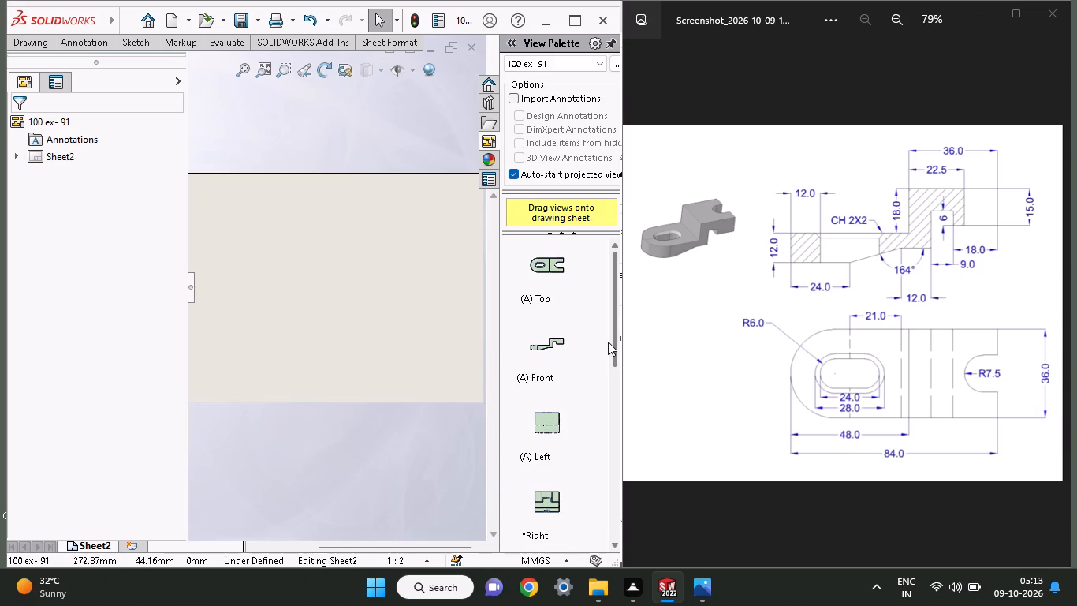
# Place the part's Current pictorial view on the left side of the drawing sheet.
pyautogui.moveTo(608, 342); pyautogui.dragTo(601, 496)
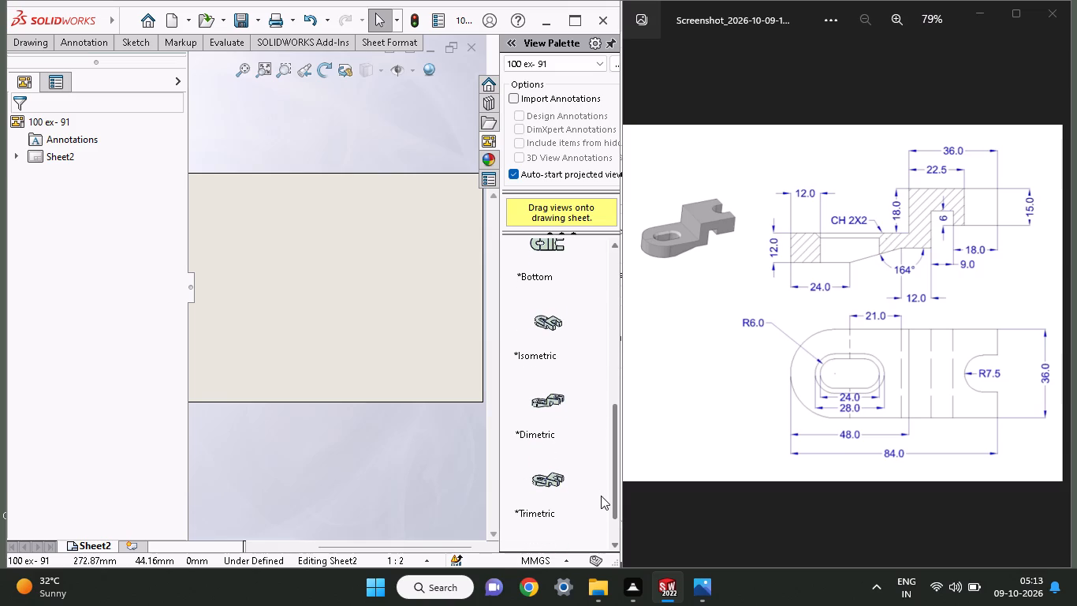
pyautogui.moveTo(601, 496); pyautogui.dragTo(592, 542)
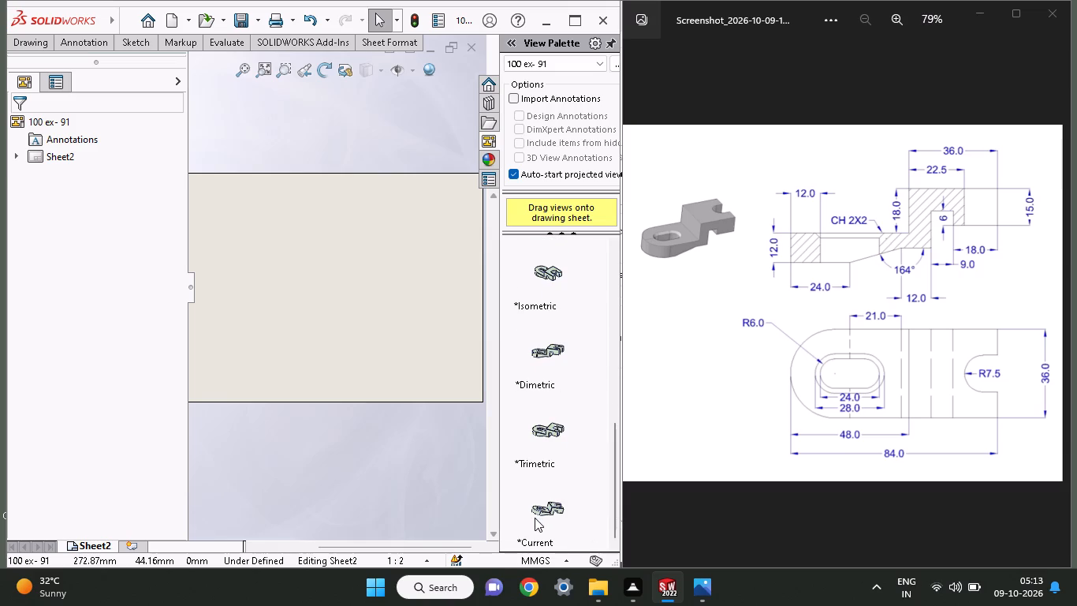
pyautogui.moveTo(535, 518); pyautogui.dragTo(206, 253)
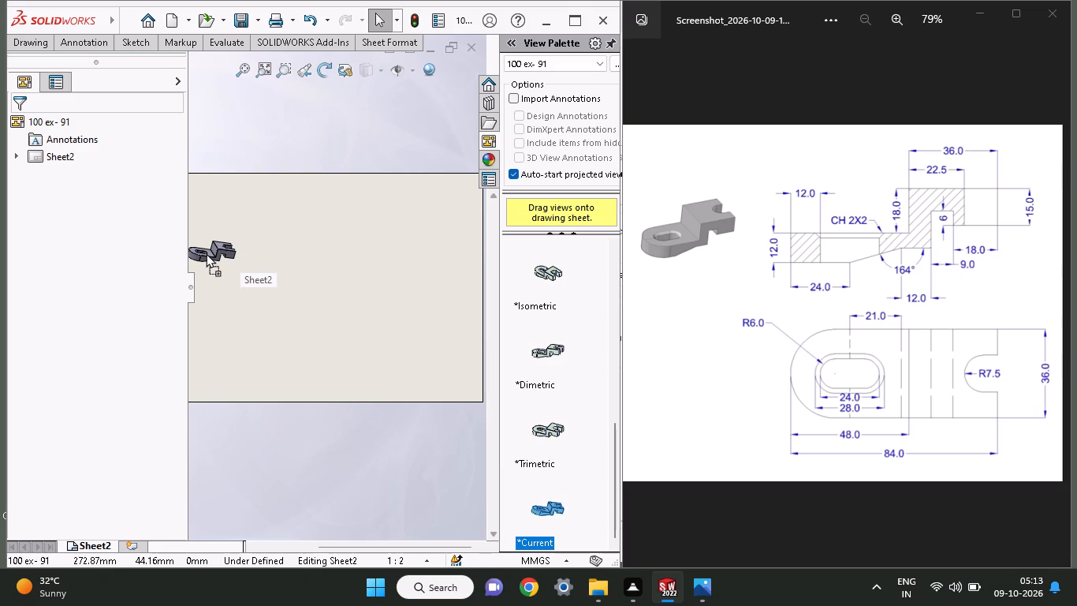
pyautogui.moveTo(206, 253); pyautogui.dragTo(226, 253)
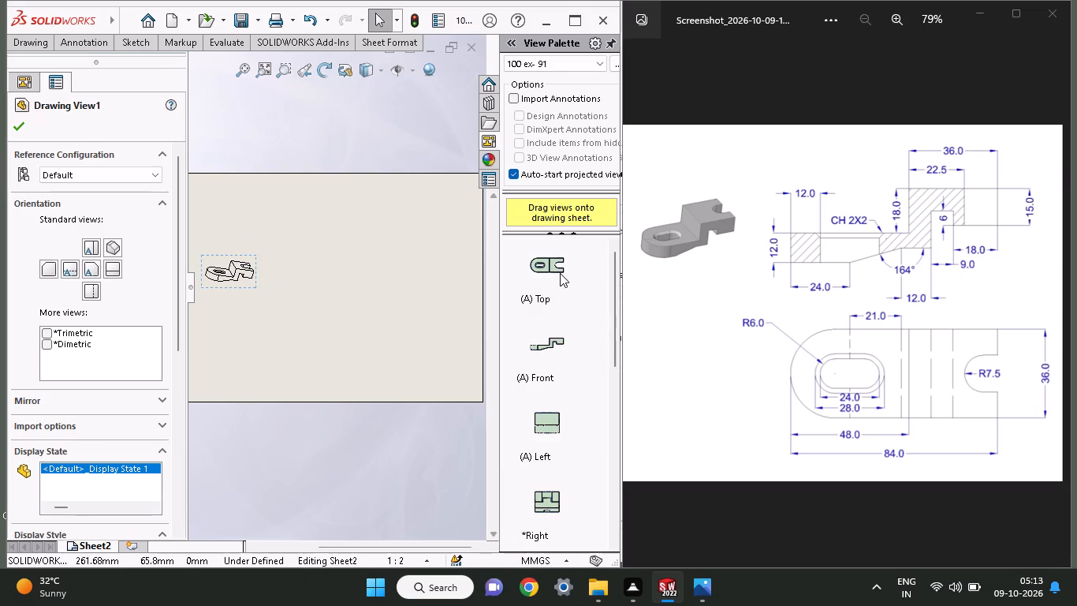
# Place the Top view in the lower middle of the sheet.
pyautogui.moveTo(550, 263); pyautogui.dragTo(337, 339)
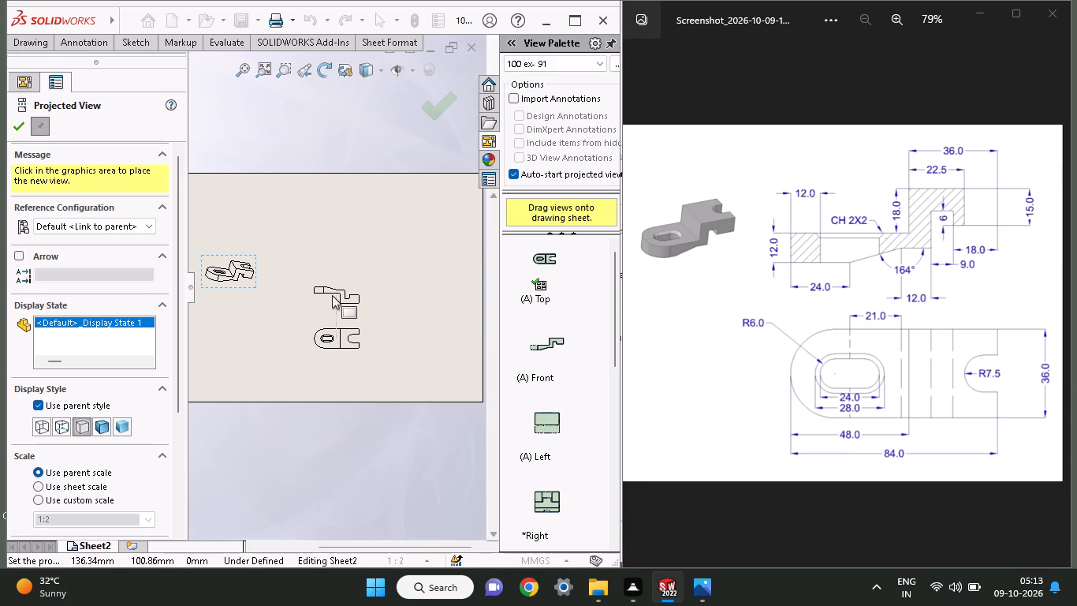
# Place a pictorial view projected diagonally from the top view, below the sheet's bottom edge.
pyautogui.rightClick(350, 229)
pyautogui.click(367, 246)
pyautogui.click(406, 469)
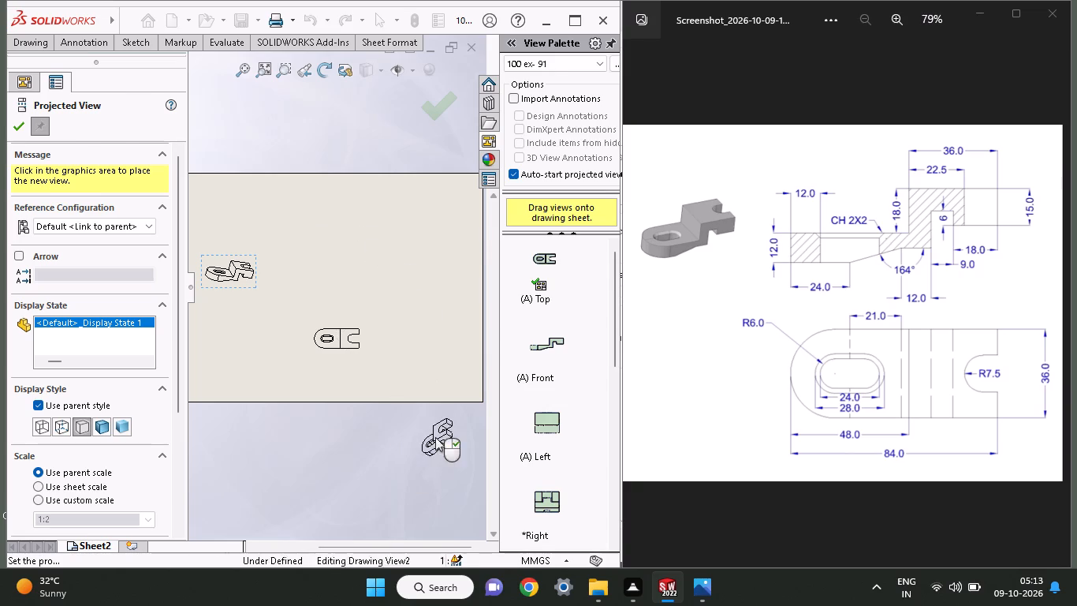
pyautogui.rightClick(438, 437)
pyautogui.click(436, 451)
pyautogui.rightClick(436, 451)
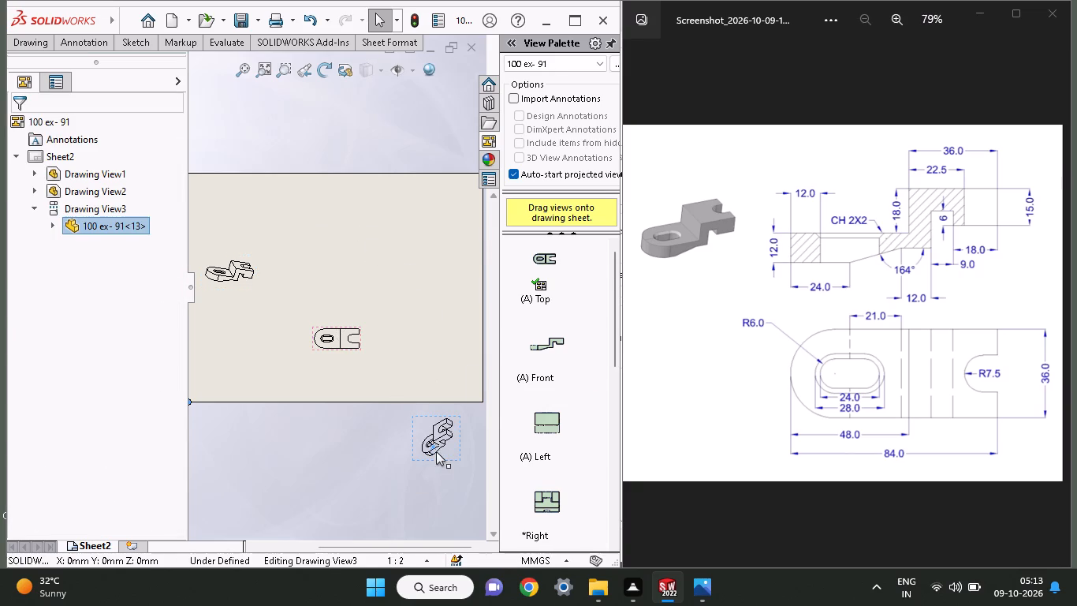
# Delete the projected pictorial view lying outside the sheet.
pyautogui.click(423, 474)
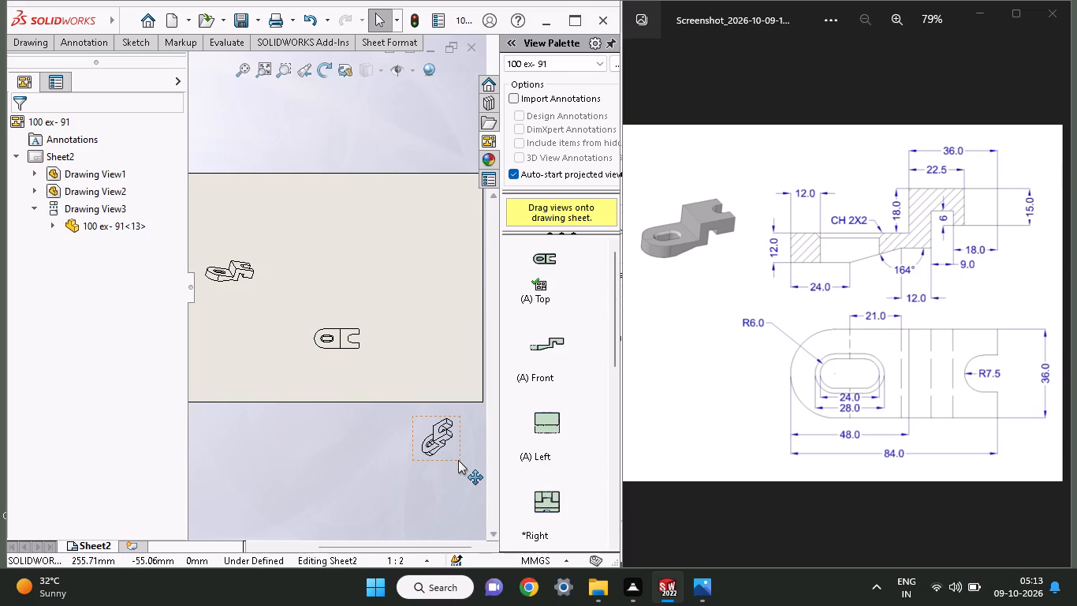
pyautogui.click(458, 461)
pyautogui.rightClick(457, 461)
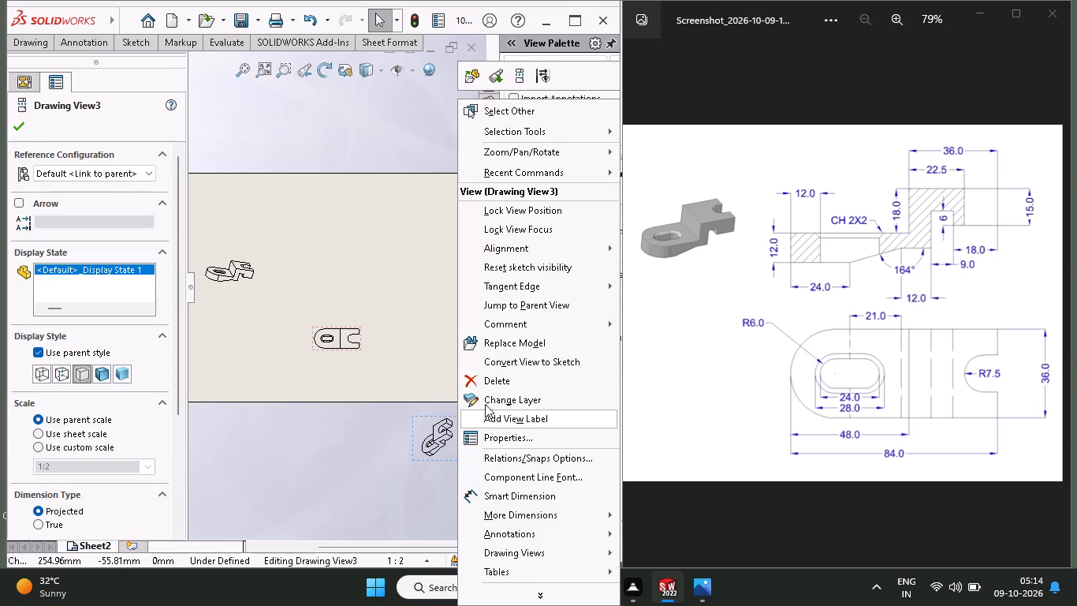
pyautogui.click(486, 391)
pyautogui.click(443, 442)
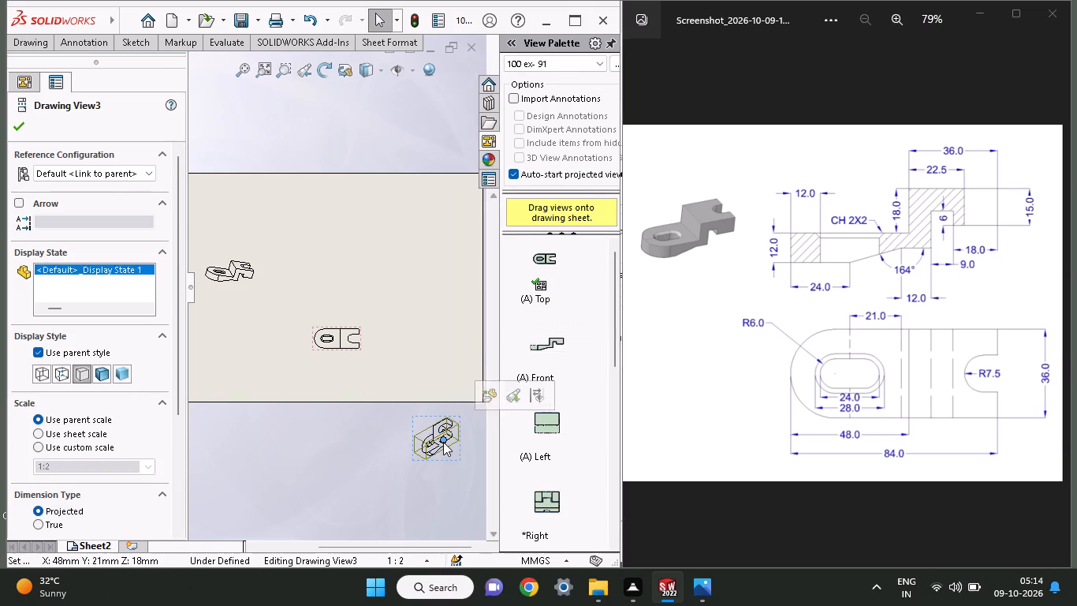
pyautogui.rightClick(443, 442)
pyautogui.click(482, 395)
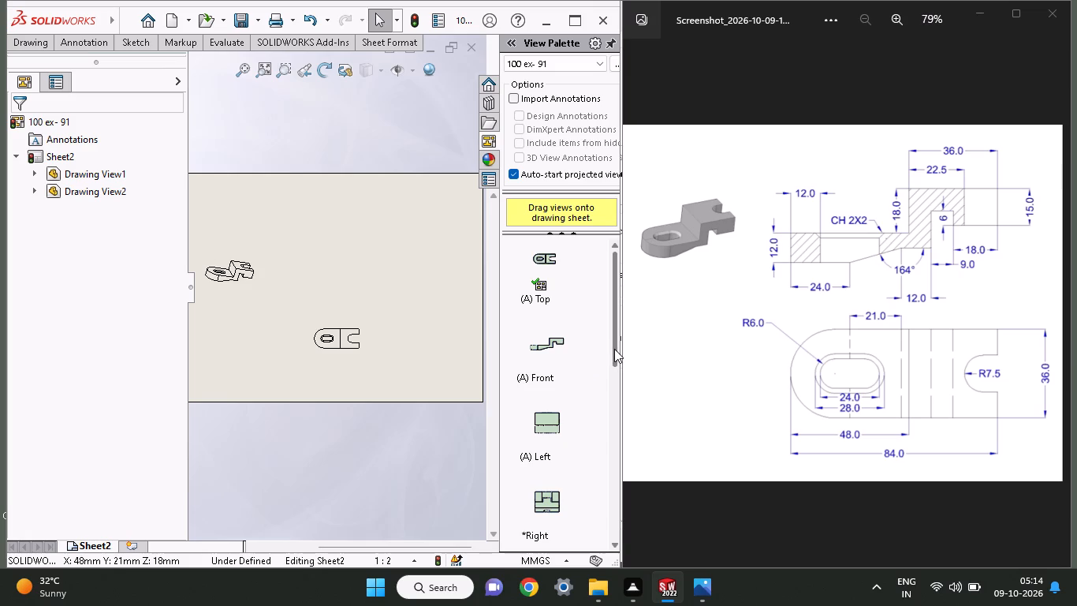
# Place the Front view directly above the top view on the sheet.
pyautogui.moveTo(548, 342); pyautogui.dragTo(394, 307)
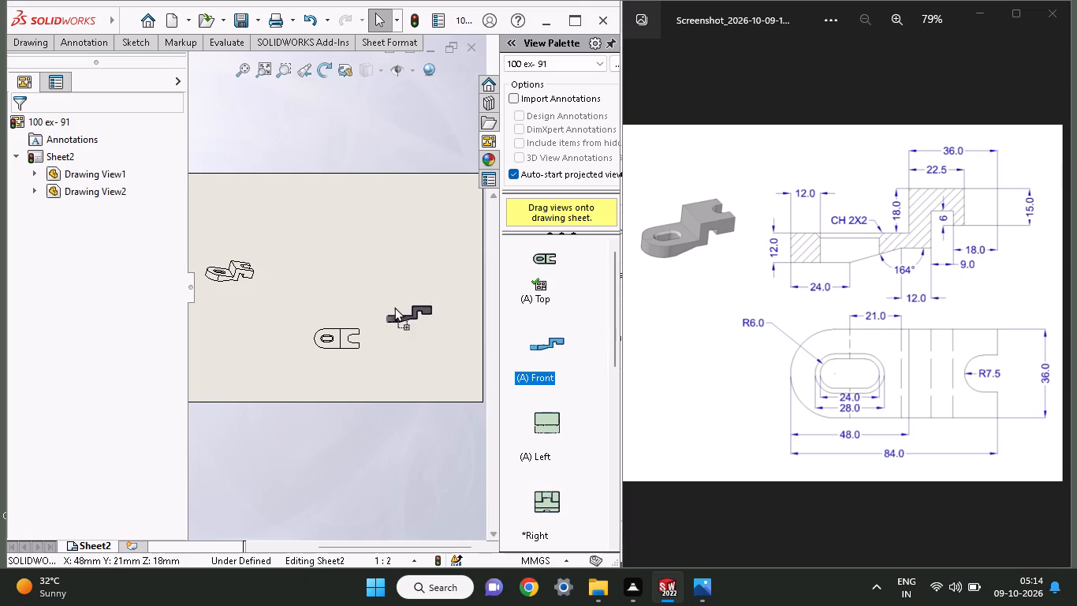
pyautogui.moveTo(394, 307); pyautogui.dragTo(327, 268)
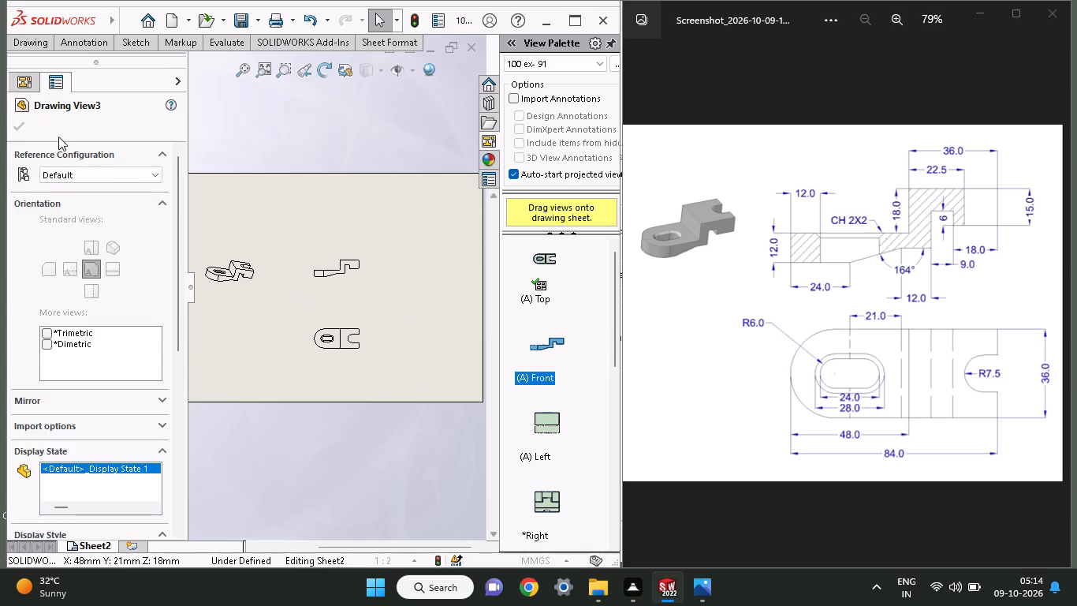
pyautogui.click(13, 129)
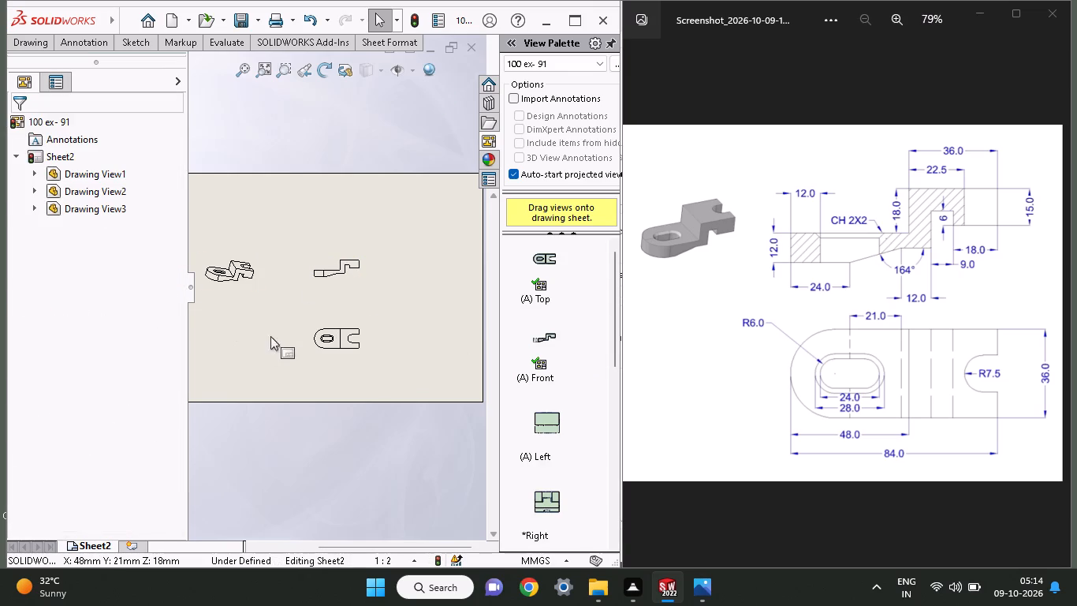
# Dimension the bracket's overall width in the top view, placing the dimension beyond the open-slotted end.
pyautogui.scroll(-1, 303, 333)
pyautogui.scroll(1, 303, 333)
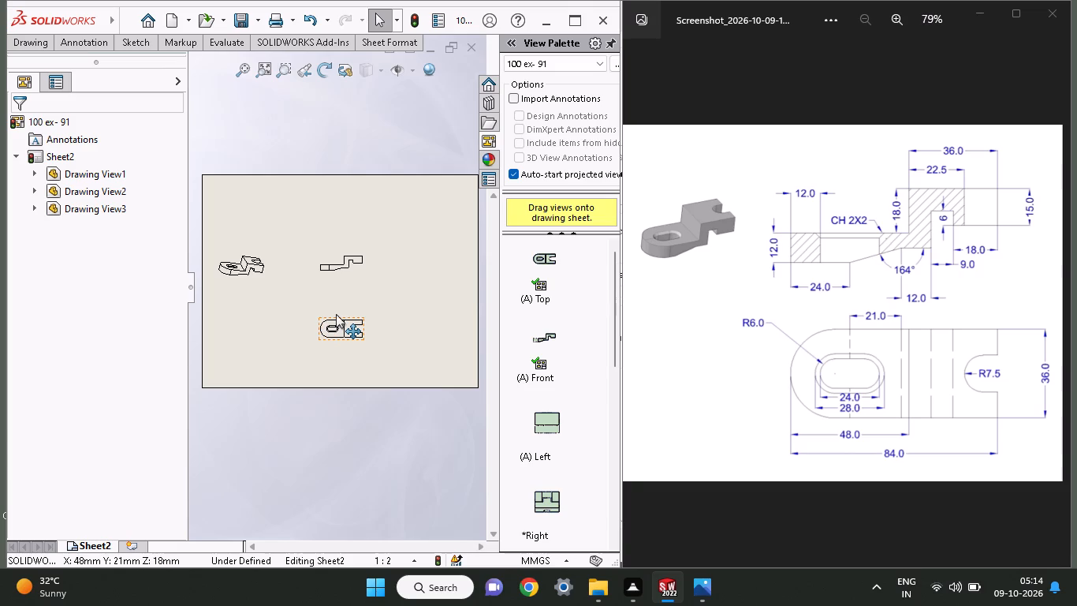
pyautogui.keyDown('ctrl'); pyautogui.scroll(3, 336, 314); pyautogui.keyUp('ctrl')
pyautogui.keyDown('ctrl'); pyautogui.scroll(-12, 336, 314); pyautogui.keyUp('ctrl')
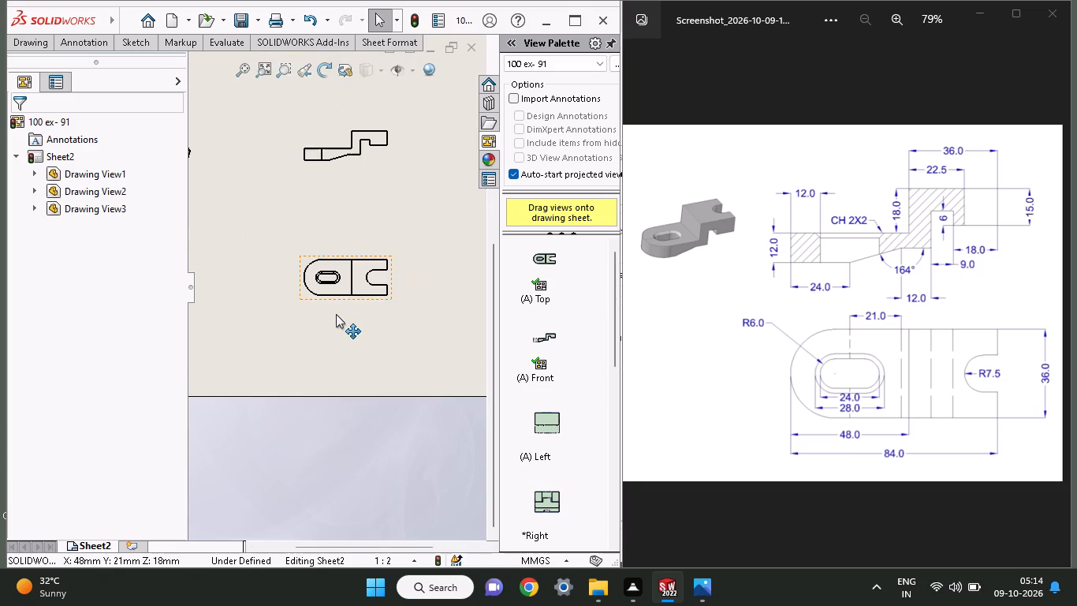
pyautogui.keyDown('ctrl'); pyautogui.scroll(-4, 336, 314); pyautogui.keyUp('ctrl')
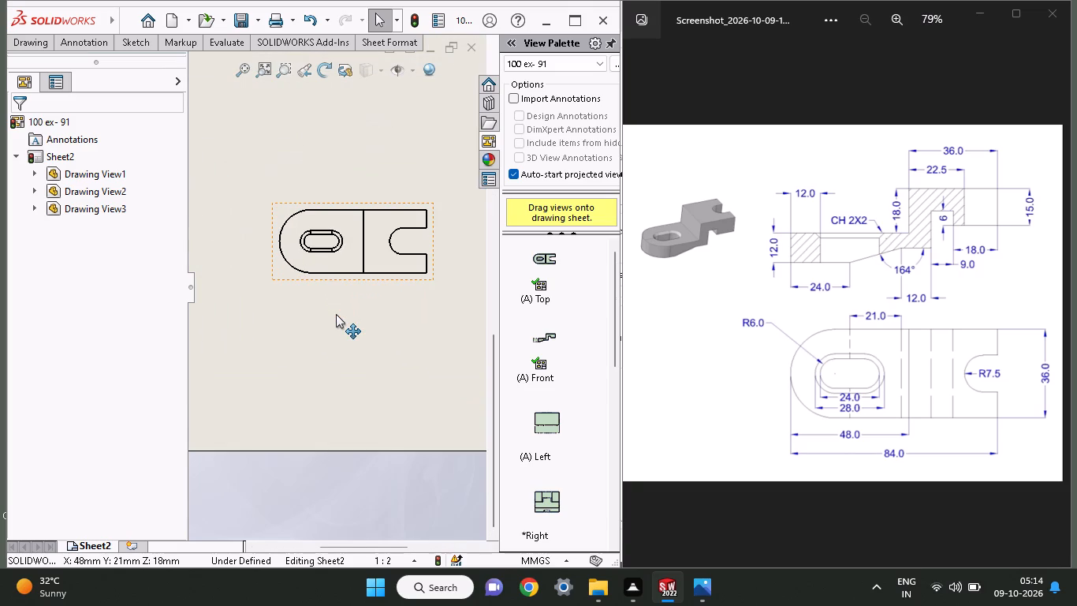
pyautogui.keyDown('ctrl'); pyautogui.scroll(-3, 384, 302); pyautogui.keyUp('ctrl')
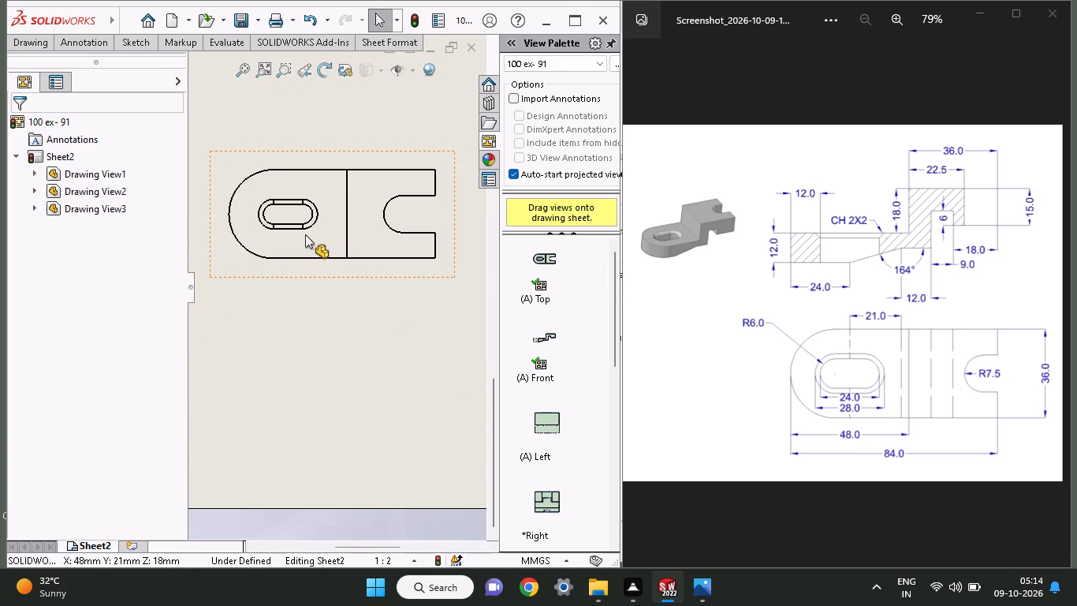
pyautogui.keyDown('ctrl'); pyautogui.scroll(-3, 305, 234); pyautogui.keyUp('ctrl')
pyautogui.keyDown('ctrl'); pyautogui.scroll(2, 305, 234); pyautogui.keyUp('ctrl')
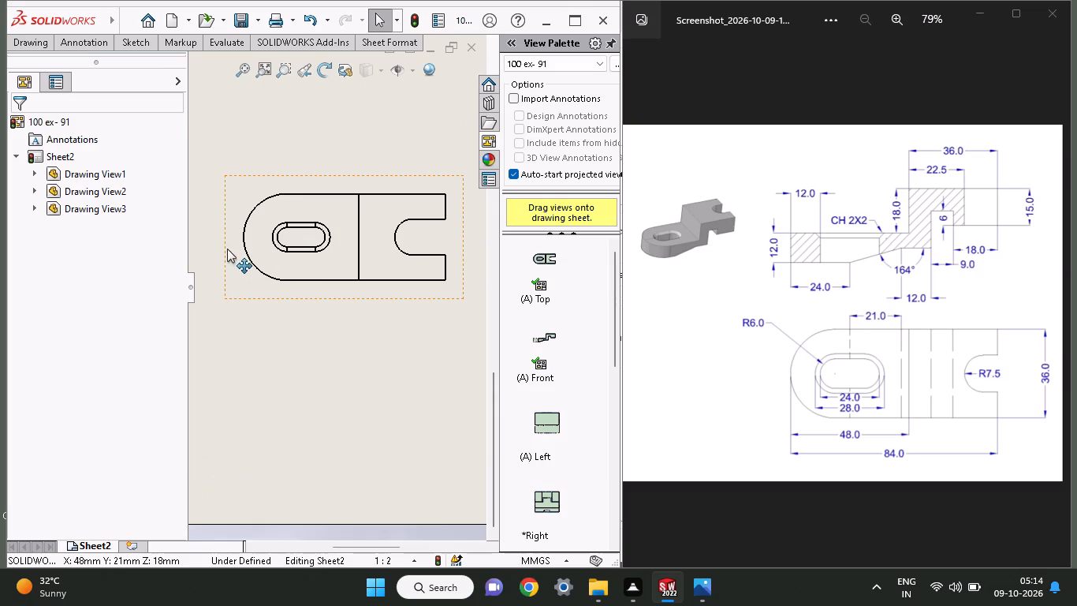
pyautogui.click(133, 43)
pyautogui.click(48, 82)
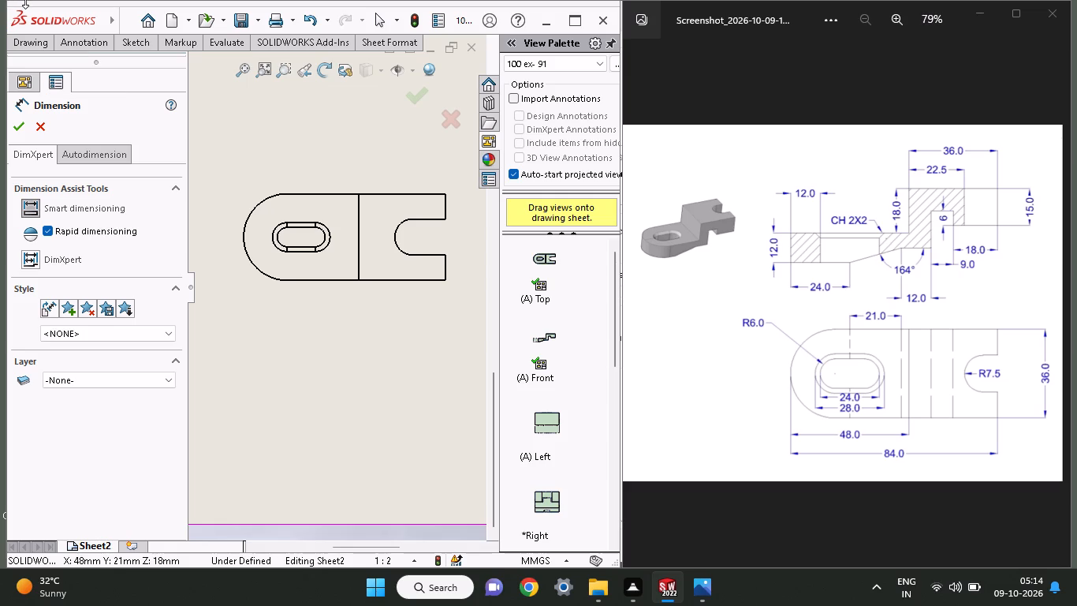
pyautogui.click(445, 282)
pyautogui.click(444, 194)
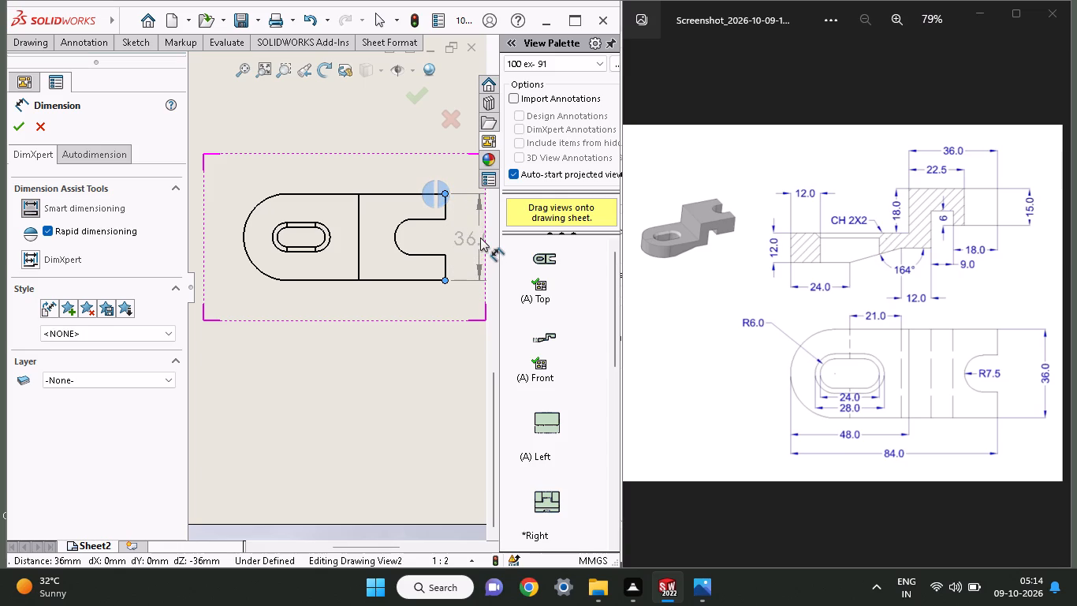
pyautogui.hscroll(1, 480, 238)
pyautogui.hscroll(-1, 480, 238)
pyautogui.keyDown('ctrl'); pyautogui.scroll(3, 480, 238); pyautogui.keyUp('ctrl')
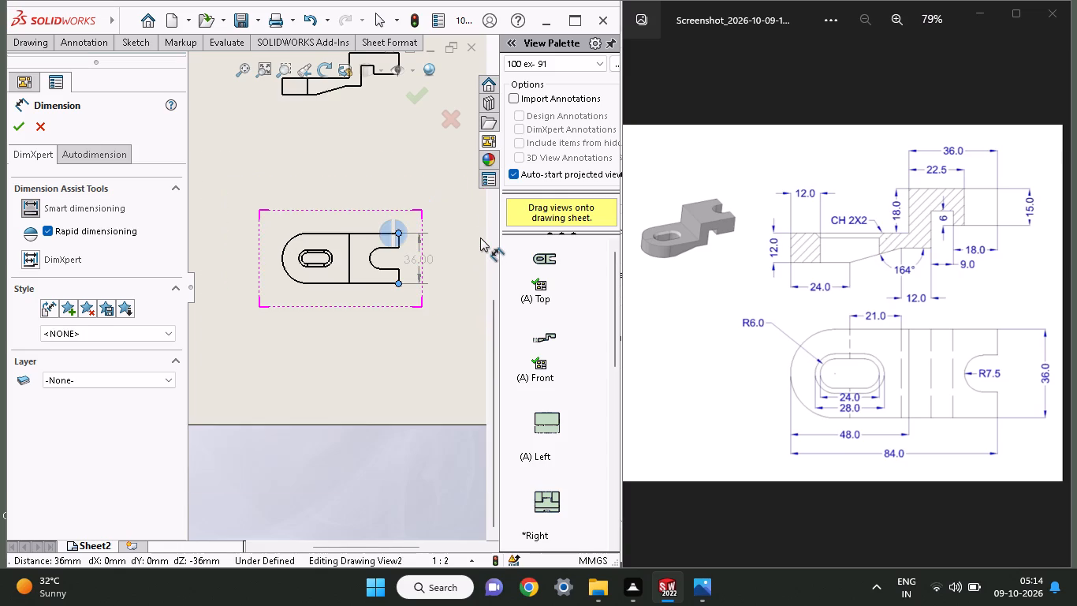
pyautogui.keyDown('ctrl'); pyautogui.scroll(-1, 480, 238); pyautogui.keyUp('ctrl')
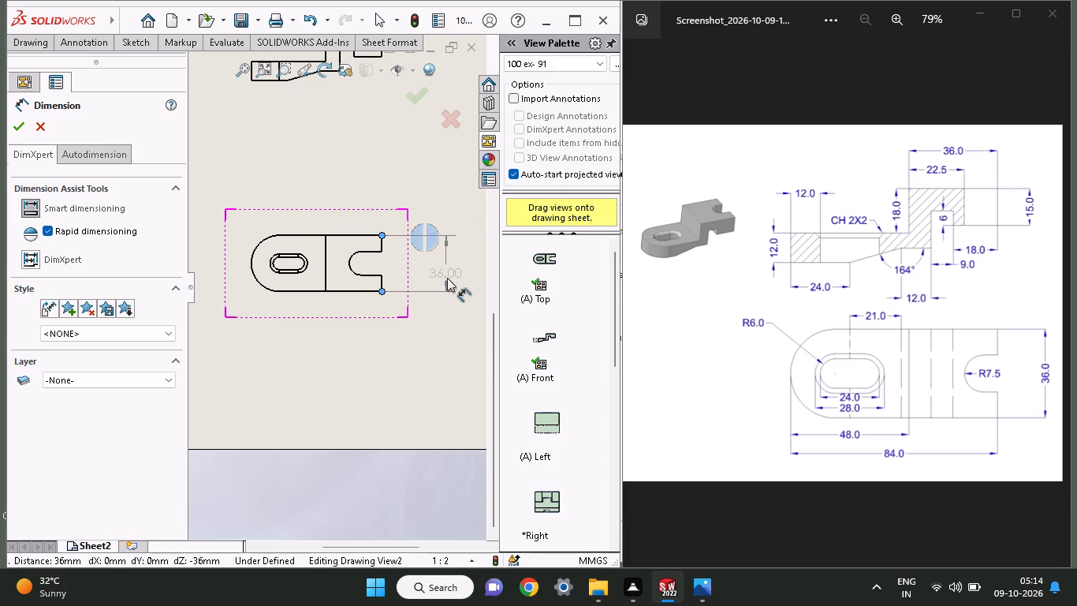
pyautogui.click(458, 264)
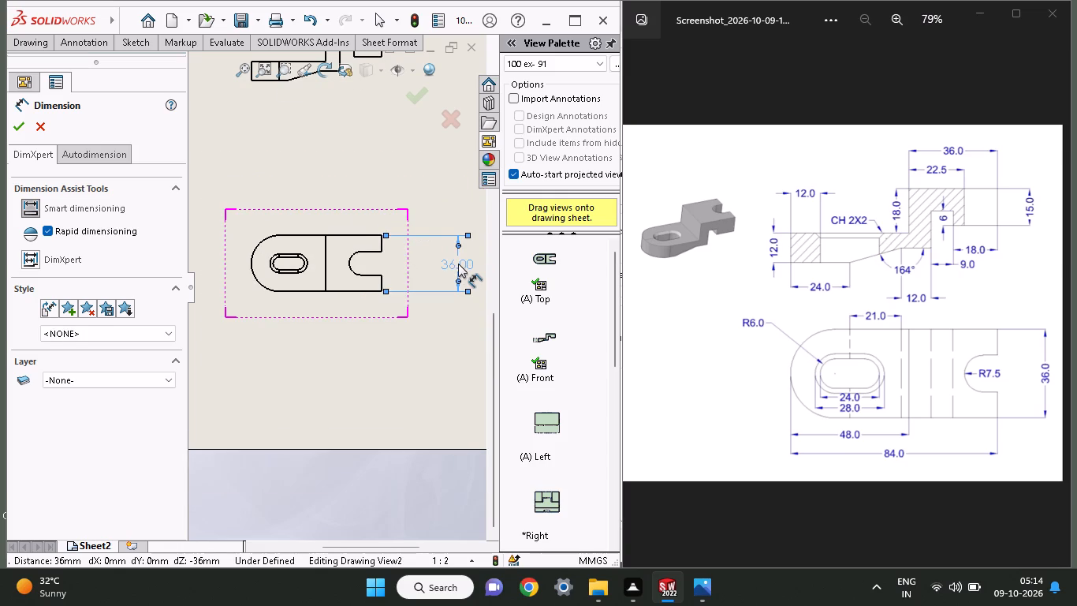
pyautogui.click(22, 129)
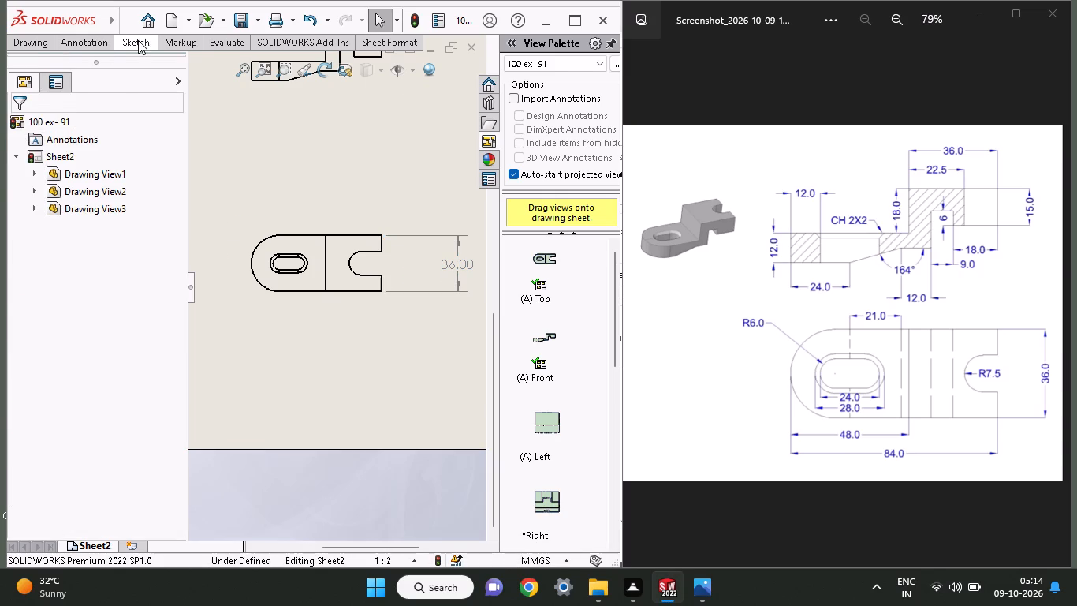
# Add a radius dimension to the open end slot's arc in the top view, placed between the slot and the width dimension.
pyautogui.click(138, 40)
pyautogui.click(30, 73)
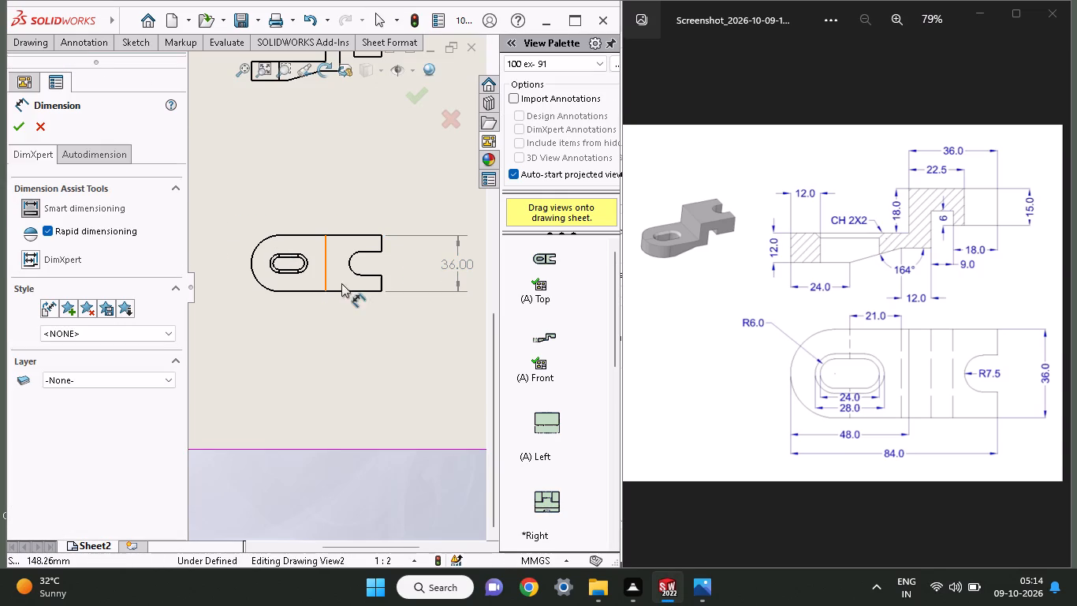
pyautogui.click(352, 258)
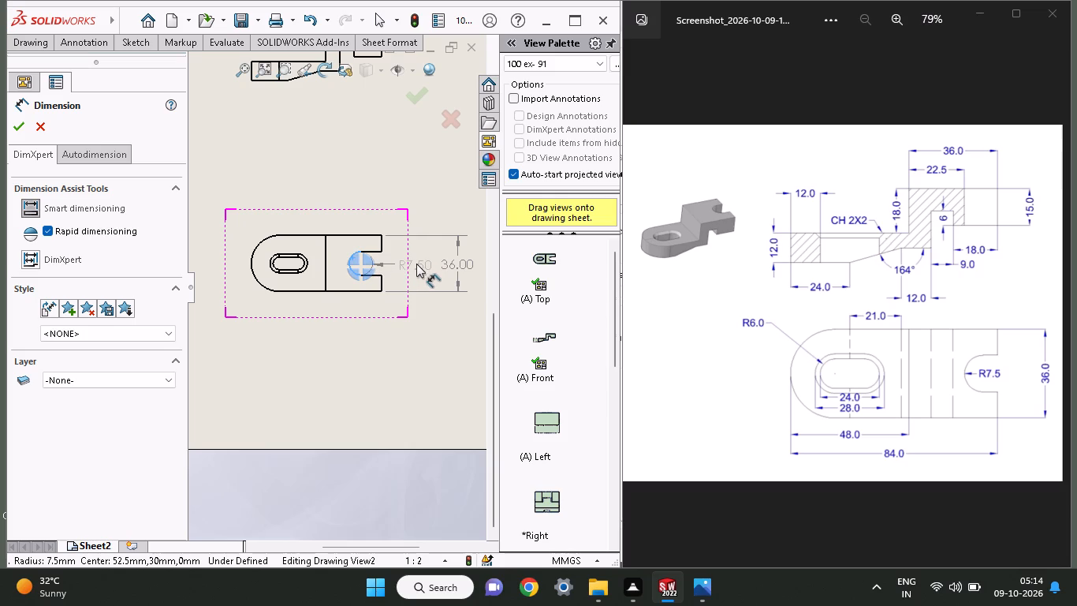
pyautogui.click(416, 264)
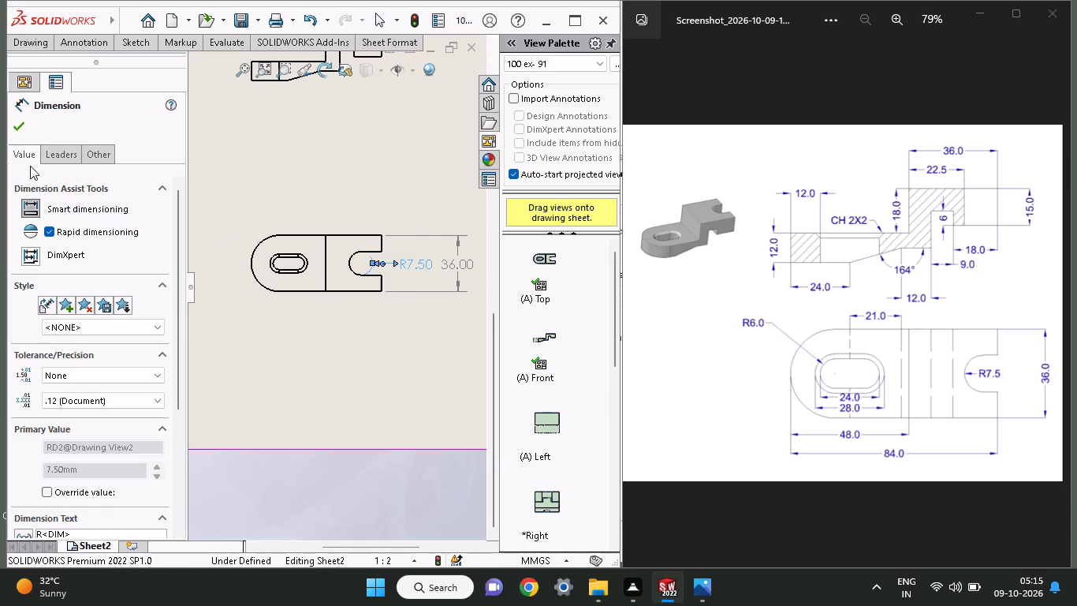
pyautogui.click(17, 123)
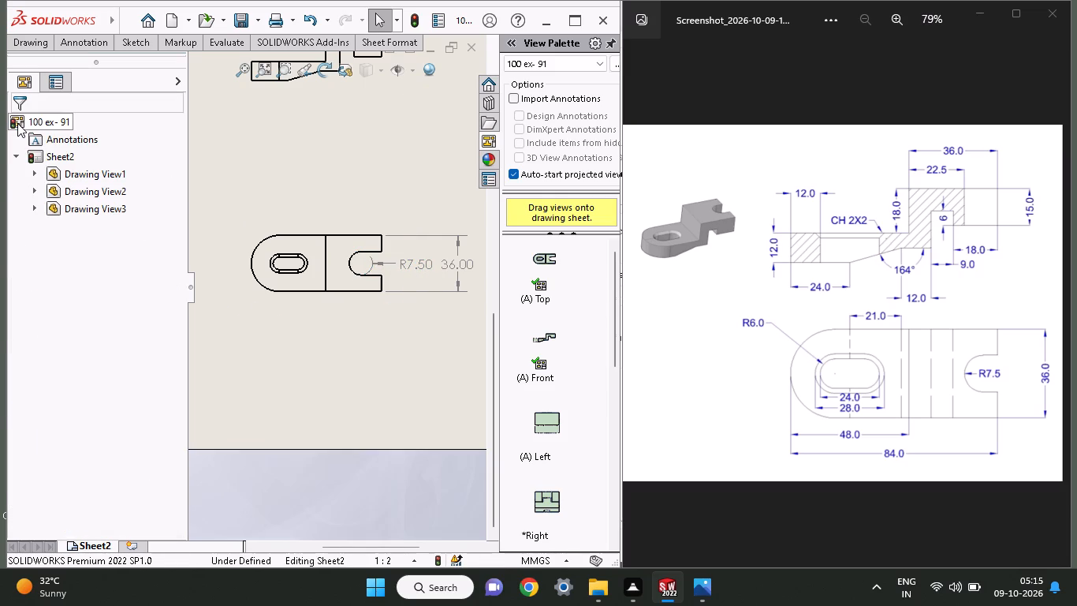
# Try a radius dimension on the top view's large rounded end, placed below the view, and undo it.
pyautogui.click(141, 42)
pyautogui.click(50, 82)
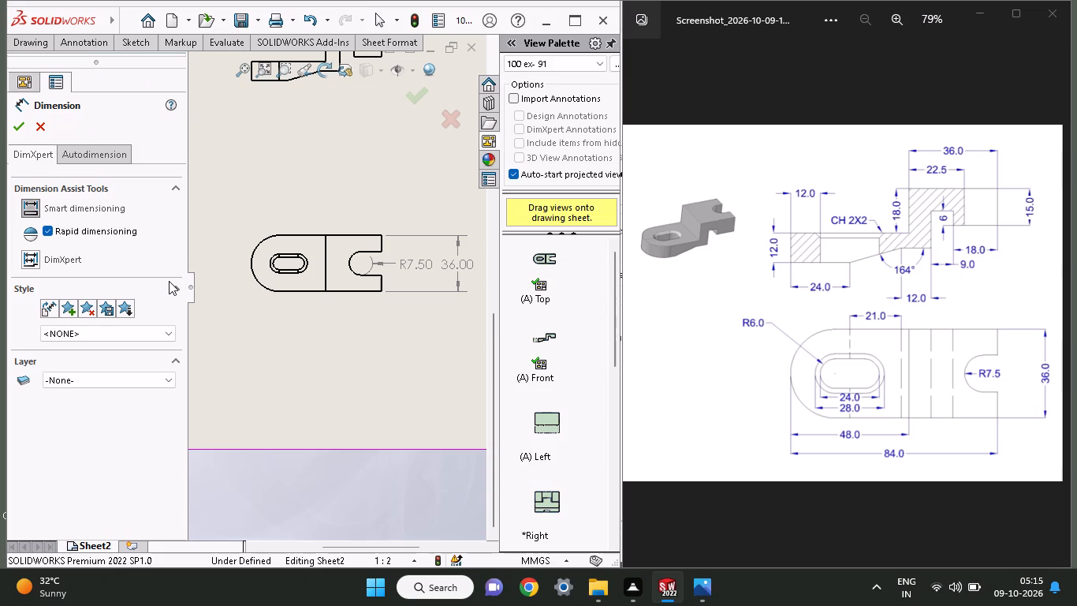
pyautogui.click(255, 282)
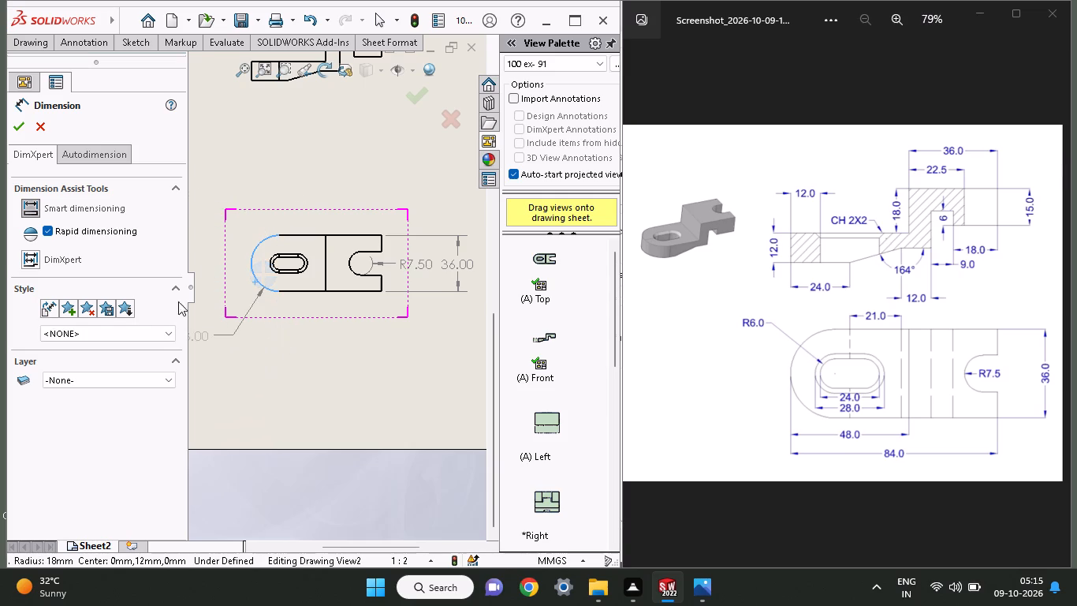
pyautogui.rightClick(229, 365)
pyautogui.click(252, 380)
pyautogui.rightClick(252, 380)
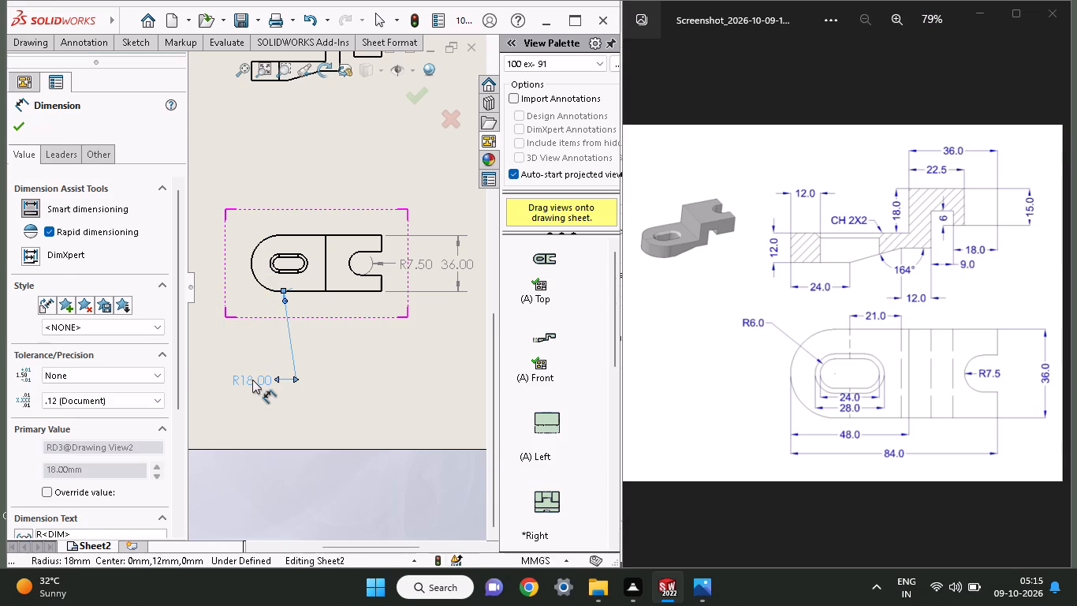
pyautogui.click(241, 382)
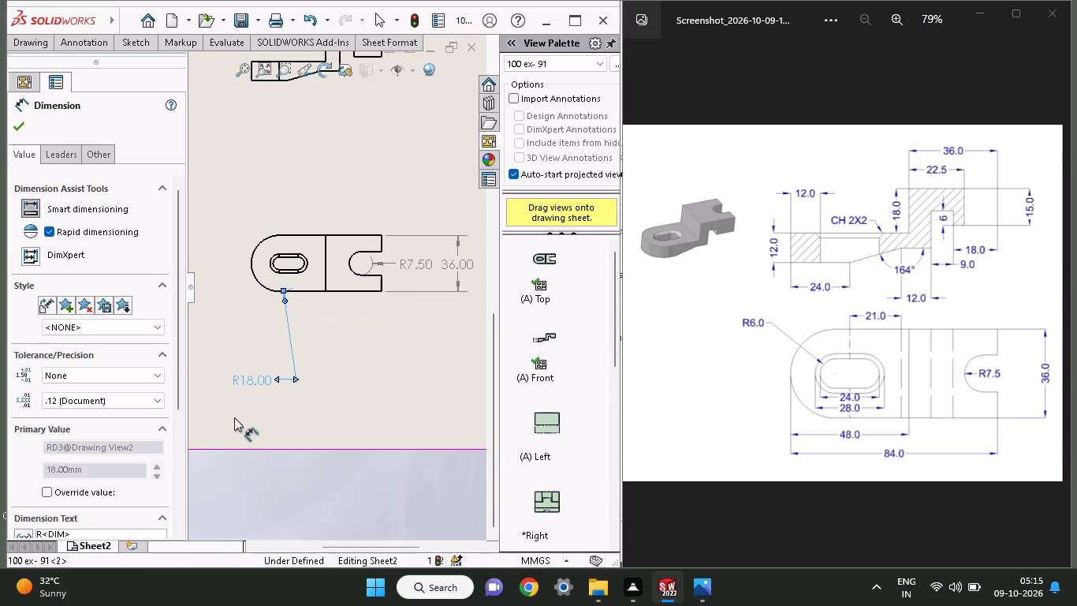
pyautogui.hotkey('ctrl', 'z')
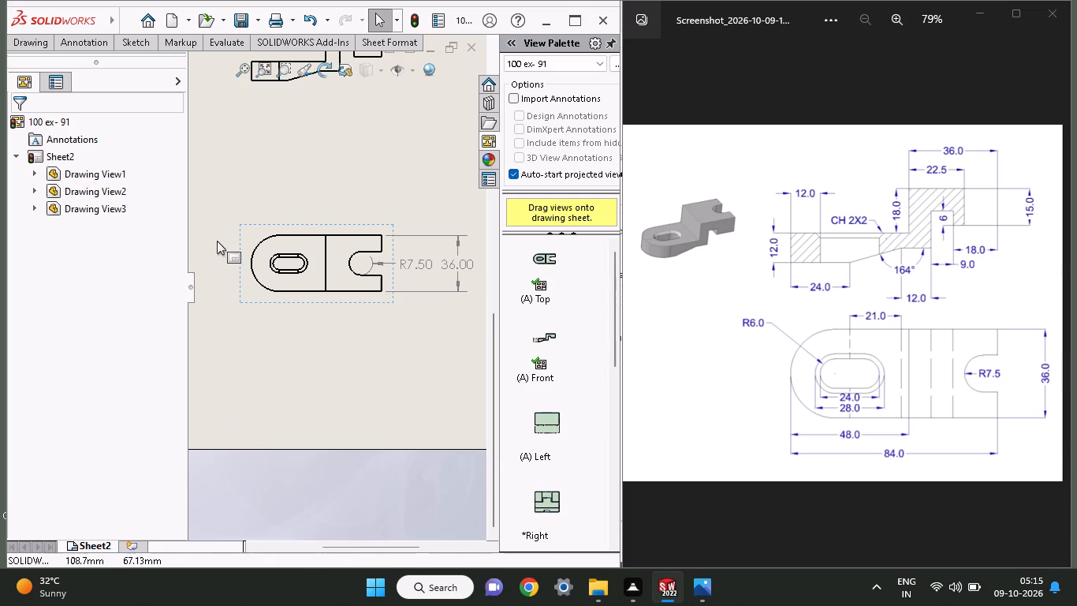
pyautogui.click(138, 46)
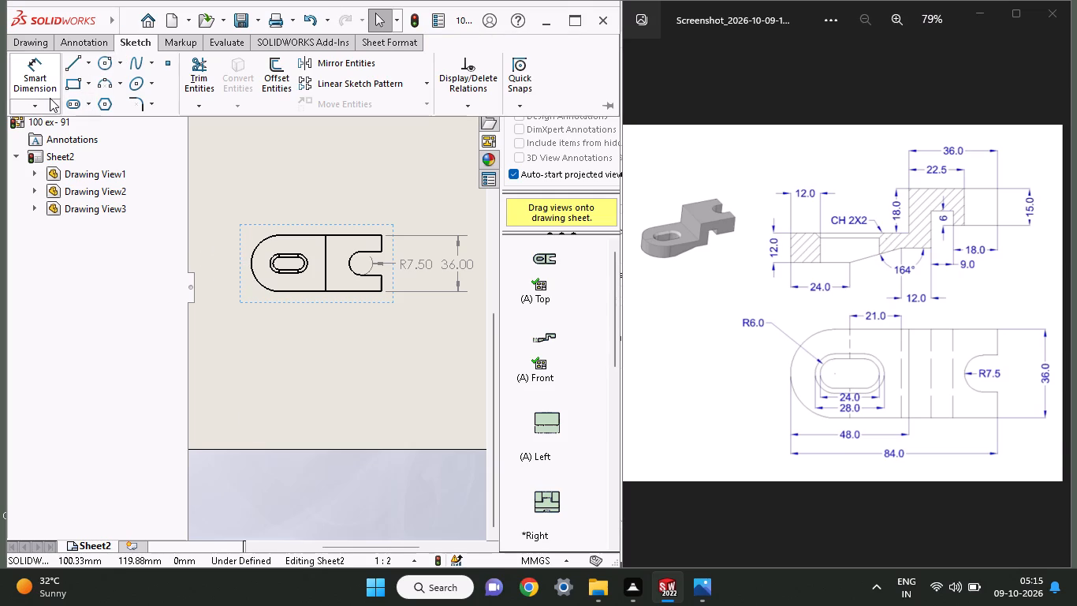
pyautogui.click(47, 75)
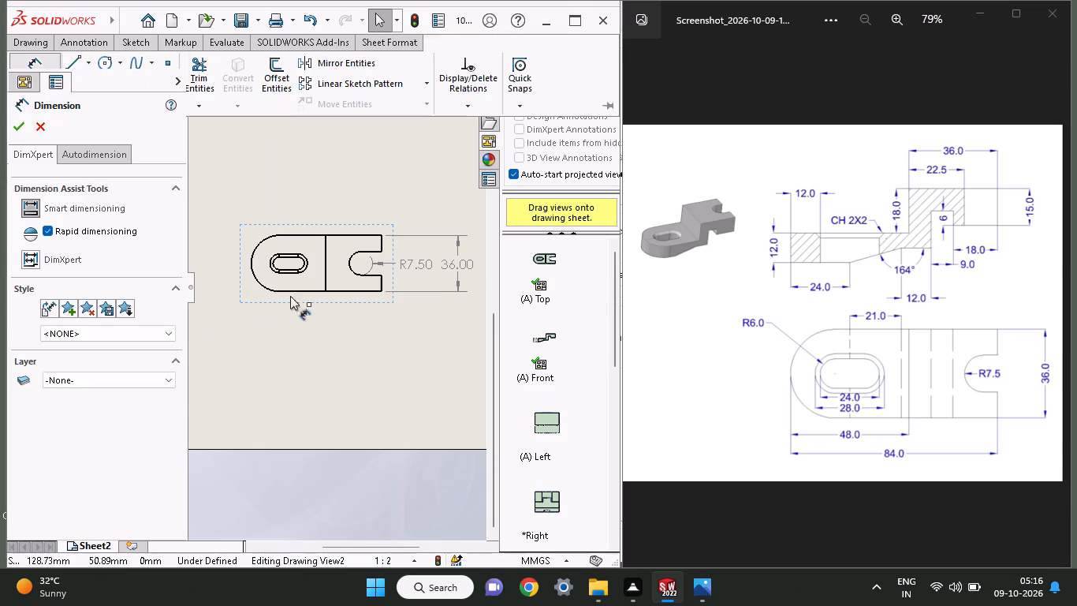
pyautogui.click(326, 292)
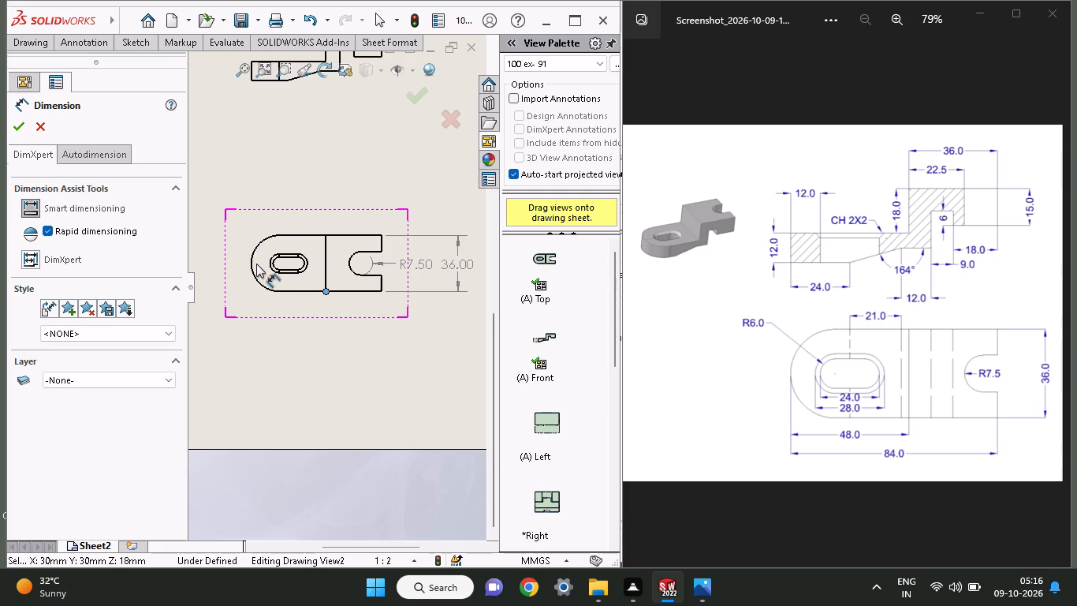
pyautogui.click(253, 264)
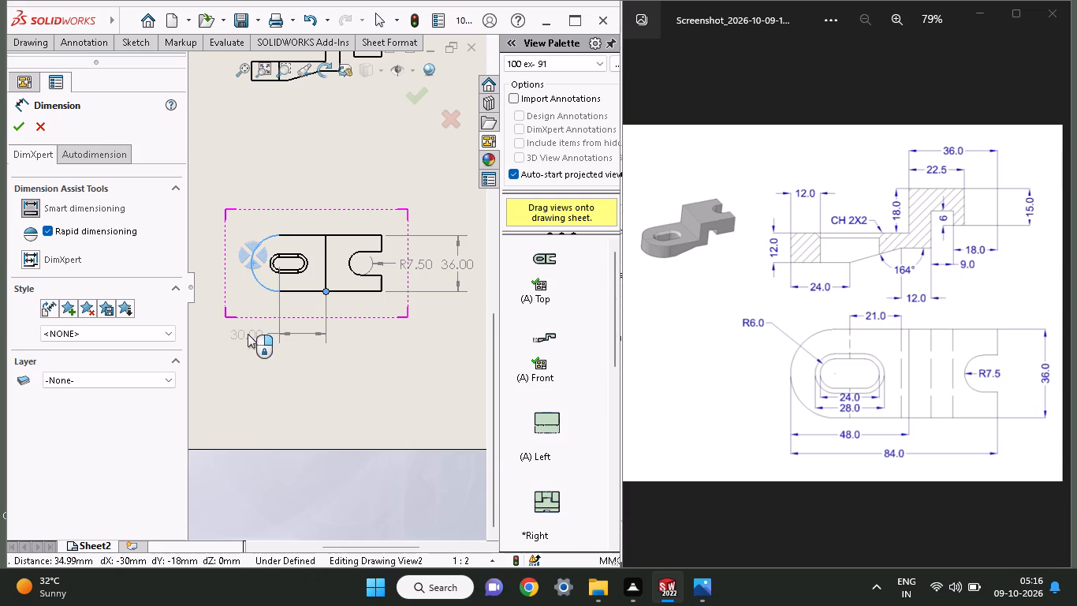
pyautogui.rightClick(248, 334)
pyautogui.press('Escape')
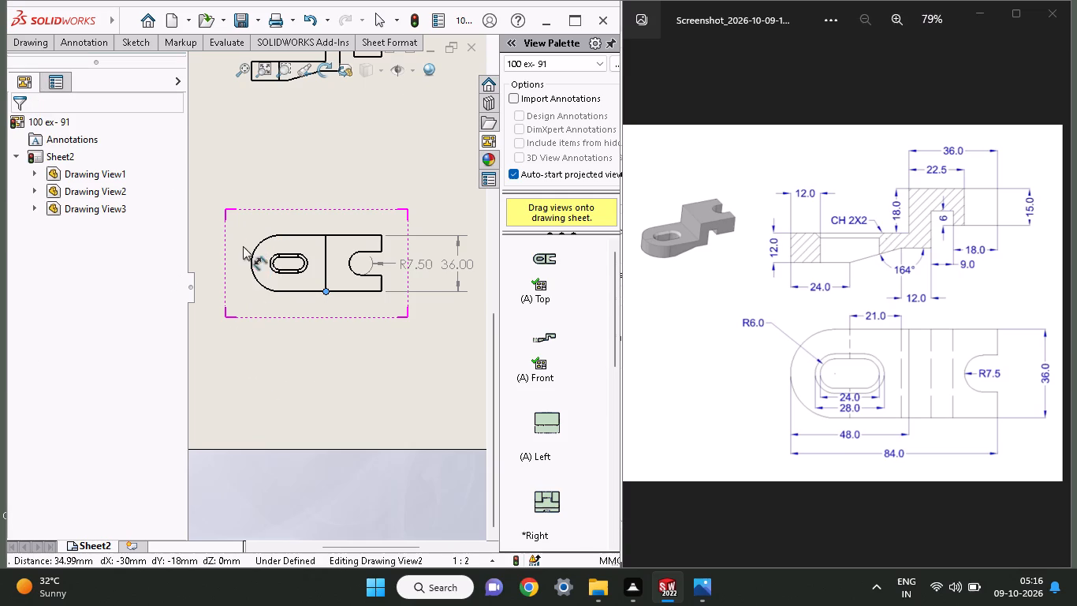
# Sketch a vertical line about 18 mm long in the top view, from the rounded end's outermost point down to the lower edge's level.
pyautogui.click(132, 47)
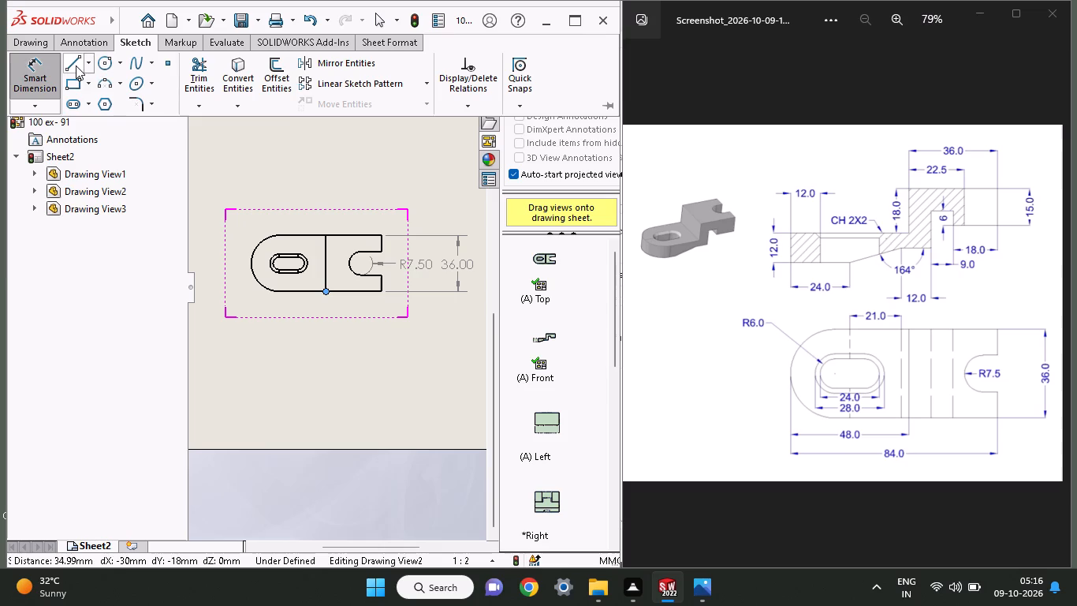
pyautogui.click(76, 65)
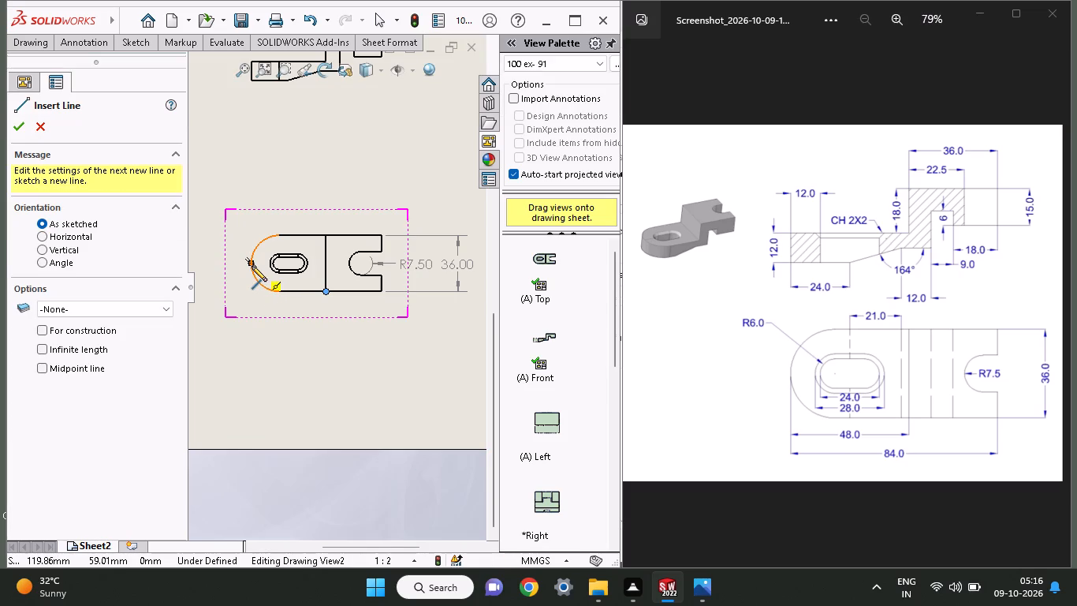
pyautogui.click(252, 266)
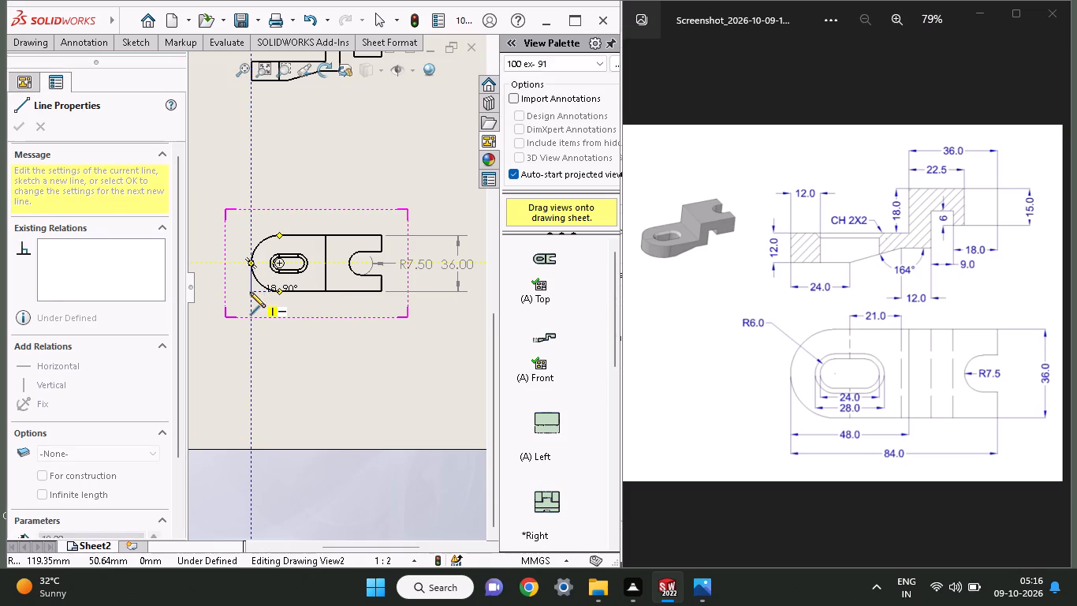
pyautogui.click(250, 292)
pyautogui.rightClick(244, 166)
pyautogui.click(253, 169)
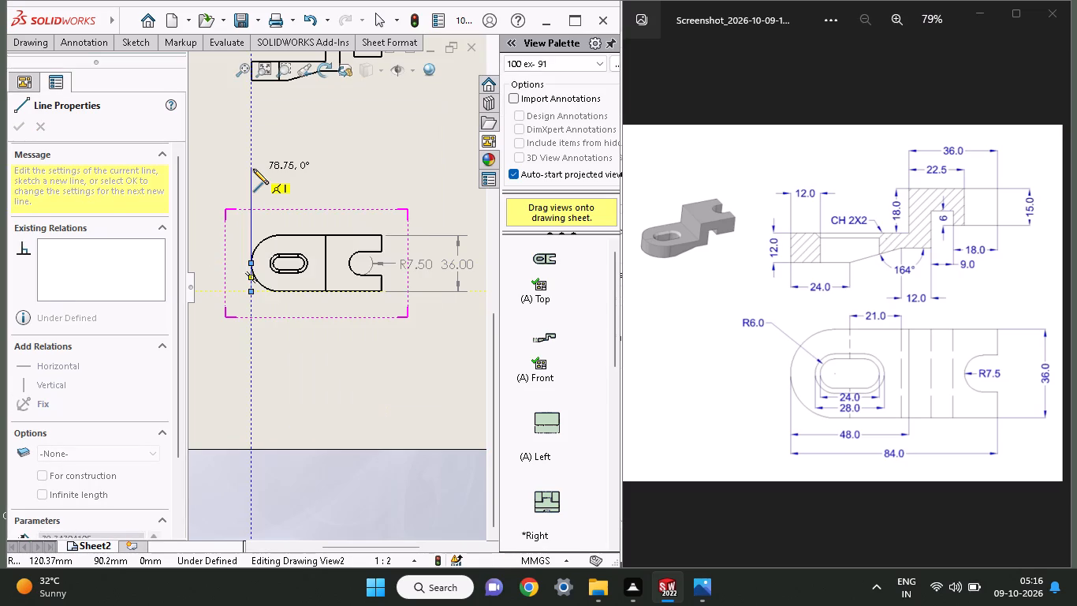
pyautogui.rightClick(253, 169)
pyautogui.click(274, 181)
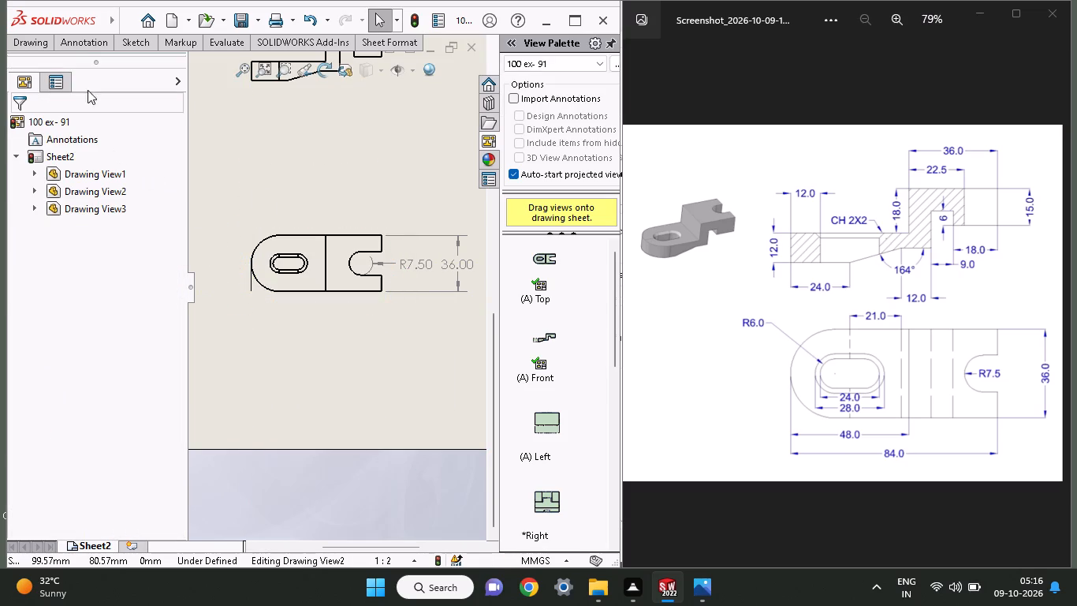
# Dimension the horizontal distance from the sketched line's lower end to the step edge's lower corner, placed just below the top view.
pyautogui.click(130, 46)
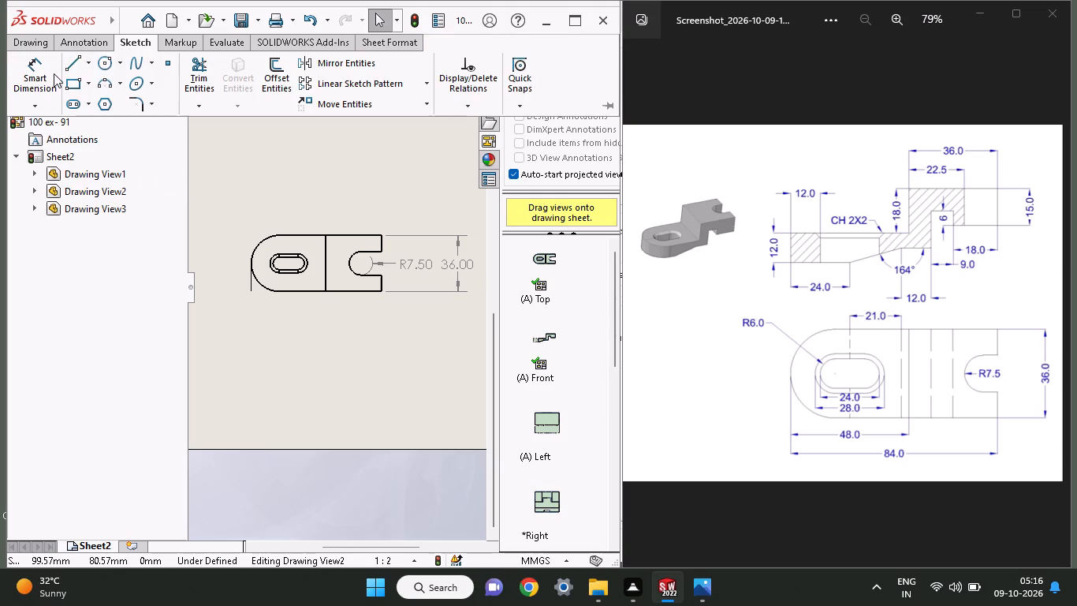
pyautogui.click(54, 73)
pyautogui.click(252, 292)
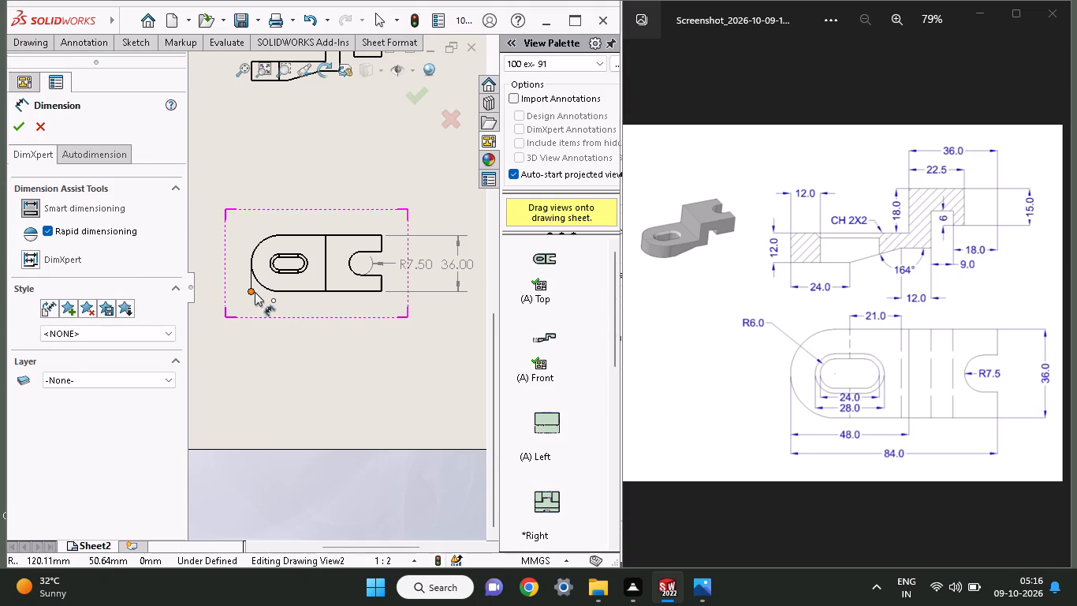
pyautogui.click(326, 290)
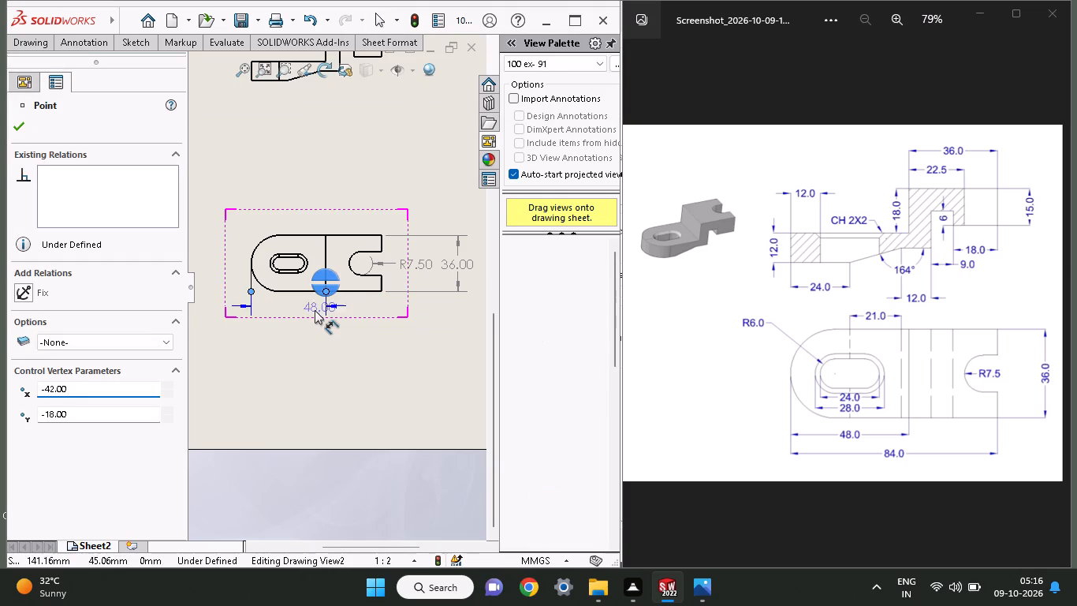
pyautogui.click(292, 315)
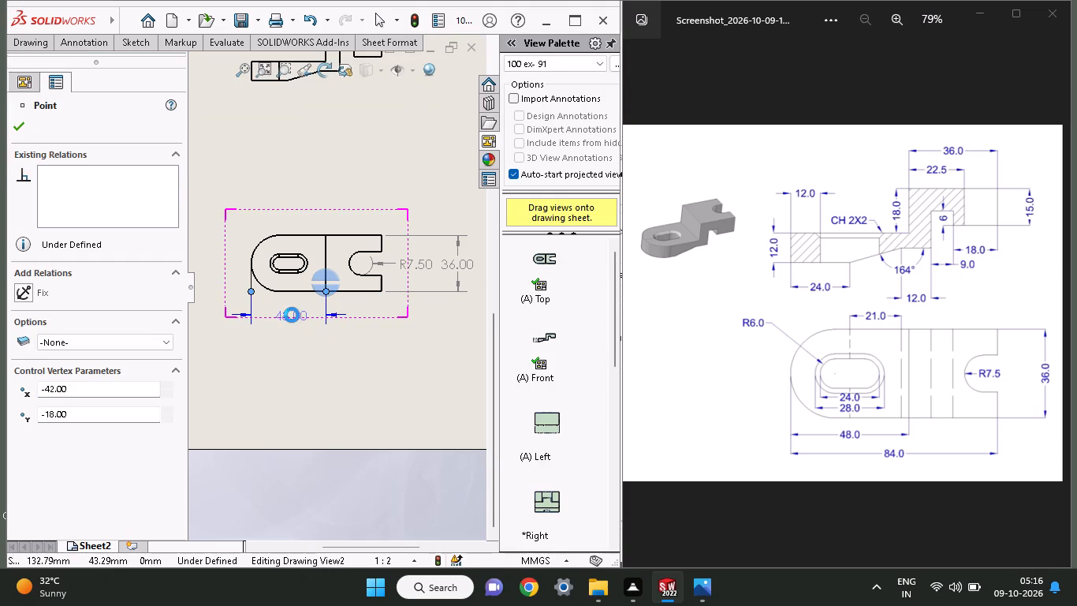
pyautogui.click(20, 131)
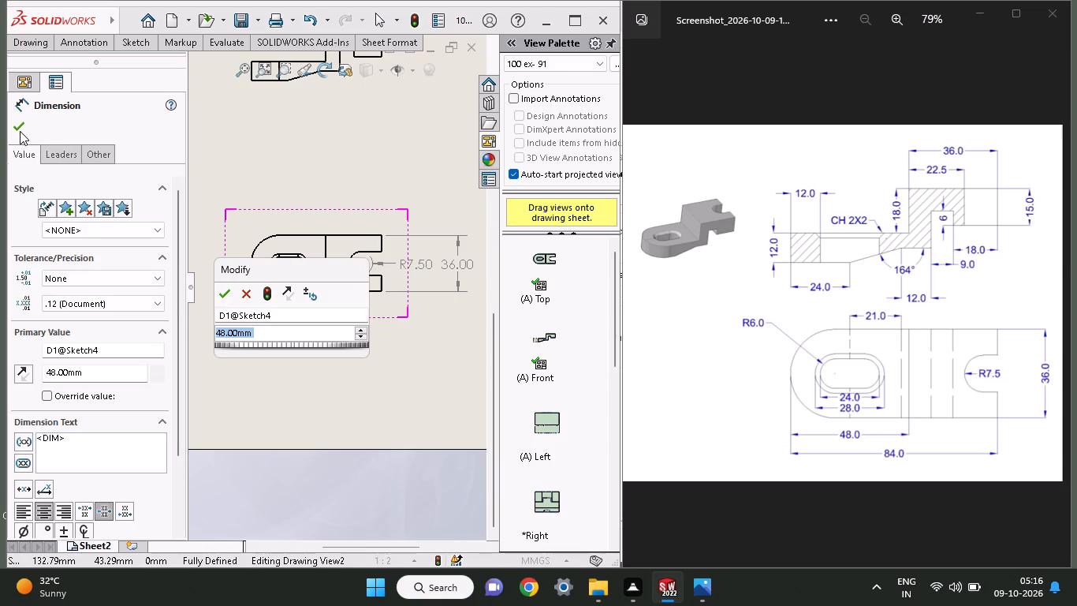
pyautogui.click(20, 125)
pyautogui.click(221, 294)
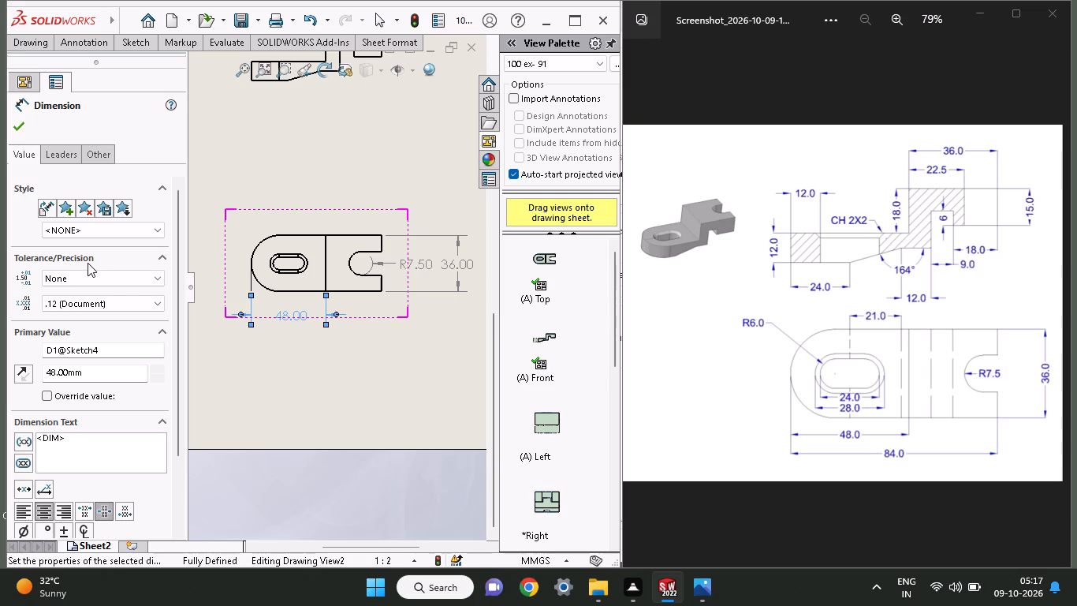
# Dimension the top view's overall length from the sketched line's lower end to the open-slotted end's corner as a driven dimension, below the step-edge dimension.
pyautogui.click(129, 43)
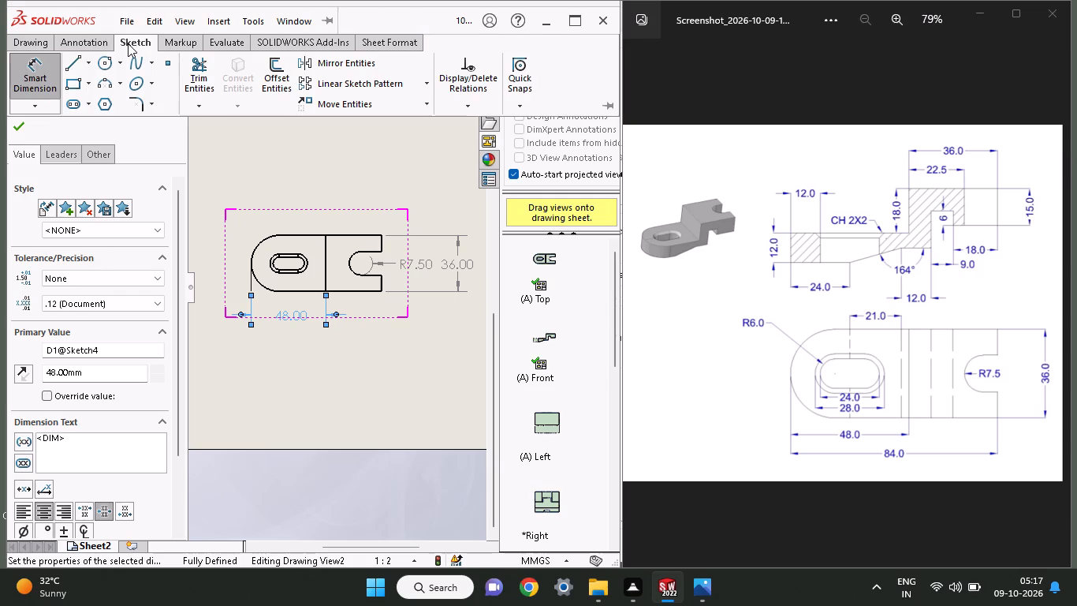
pyautogui.click(18, 82)
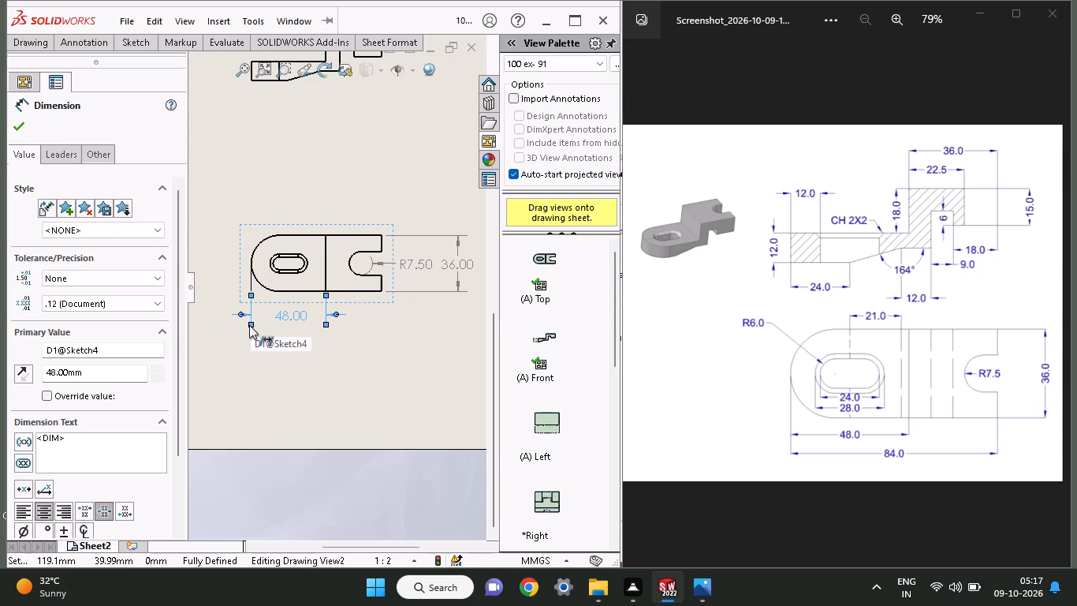
pyautogui.click(252, 291)
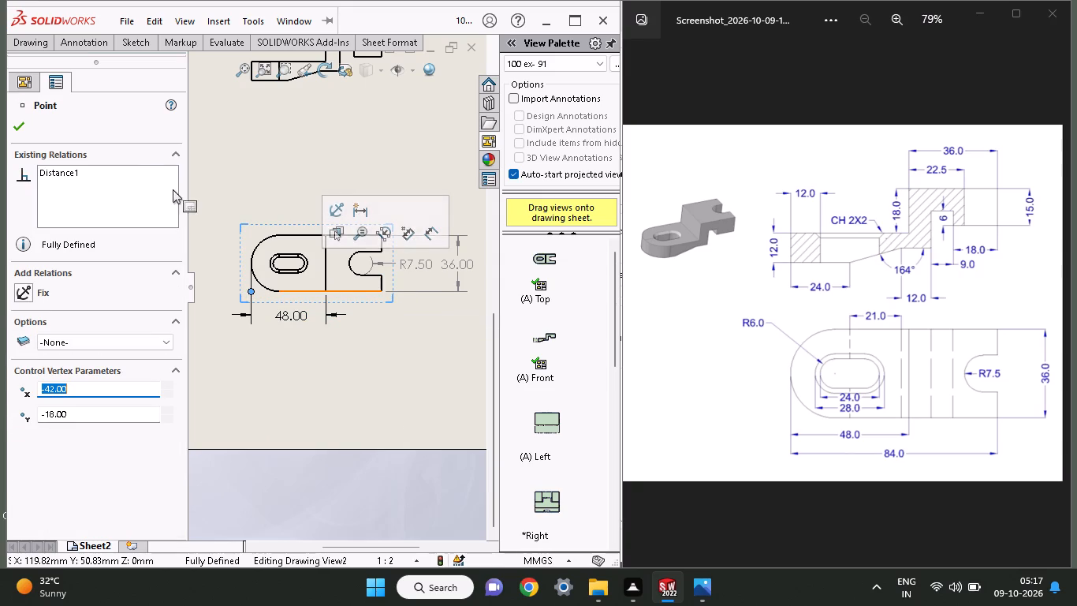
pyautogui.click(16, 134)
pyautogui.click(125, 43)
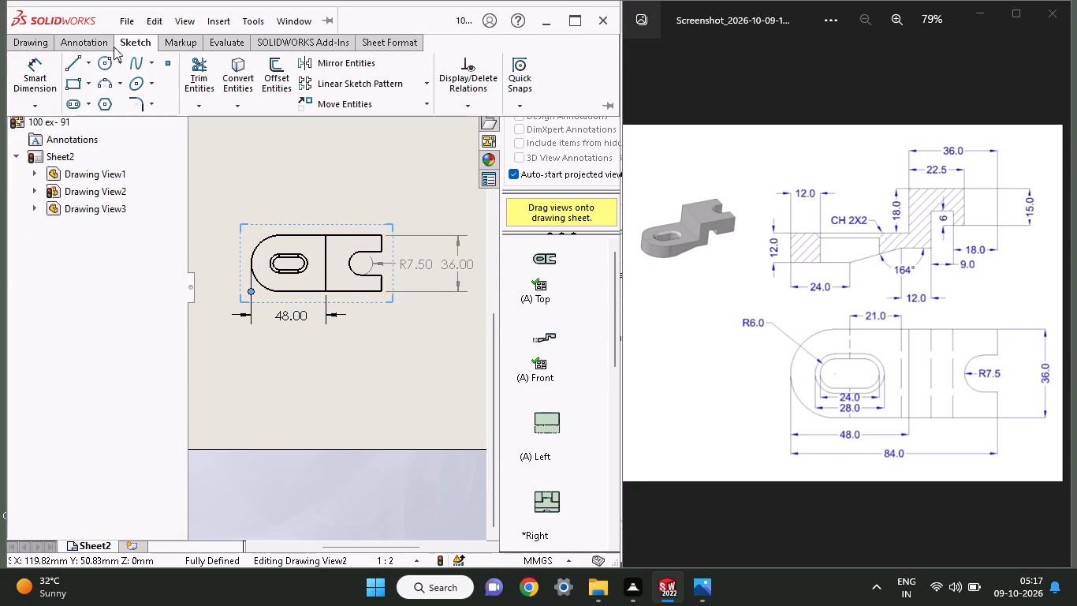
pyautogui.click(43, 81)
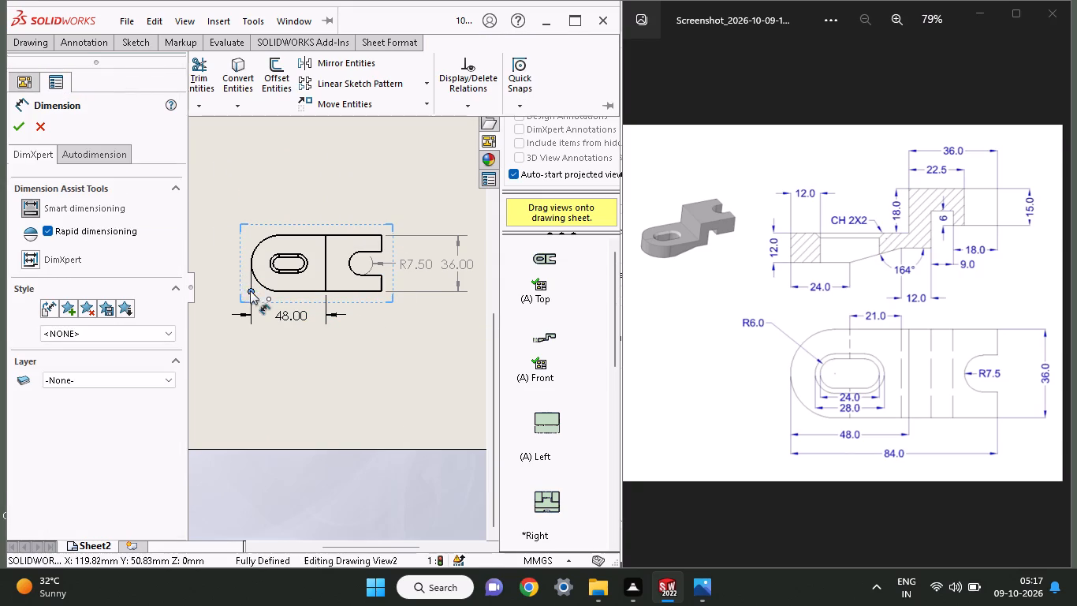
pyautogui.click(250, 290)
pyautogui.click(381, 291)
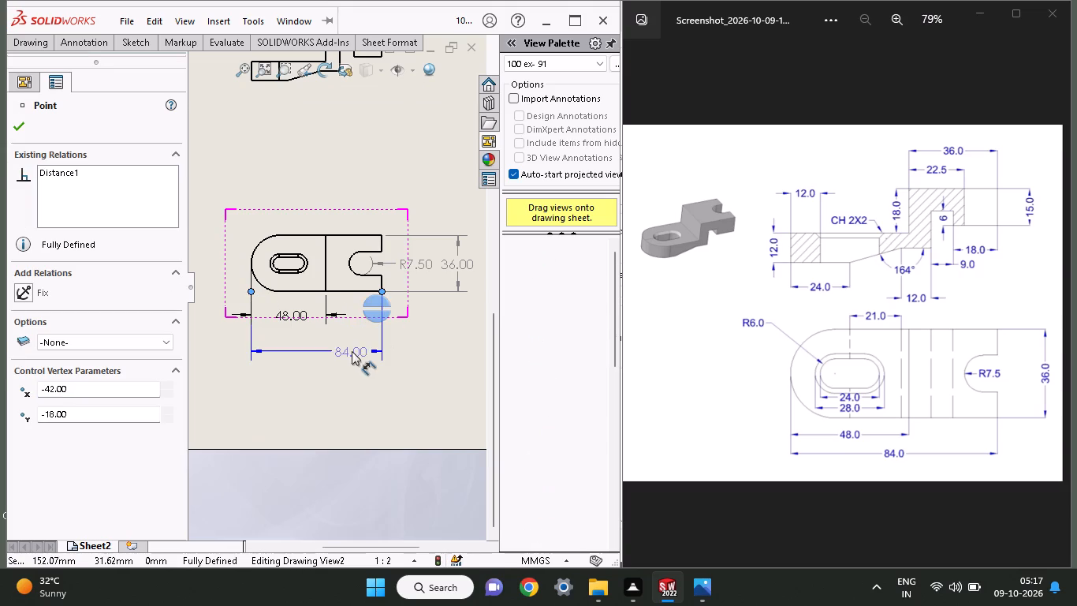
pyautogui.click(318, 339)
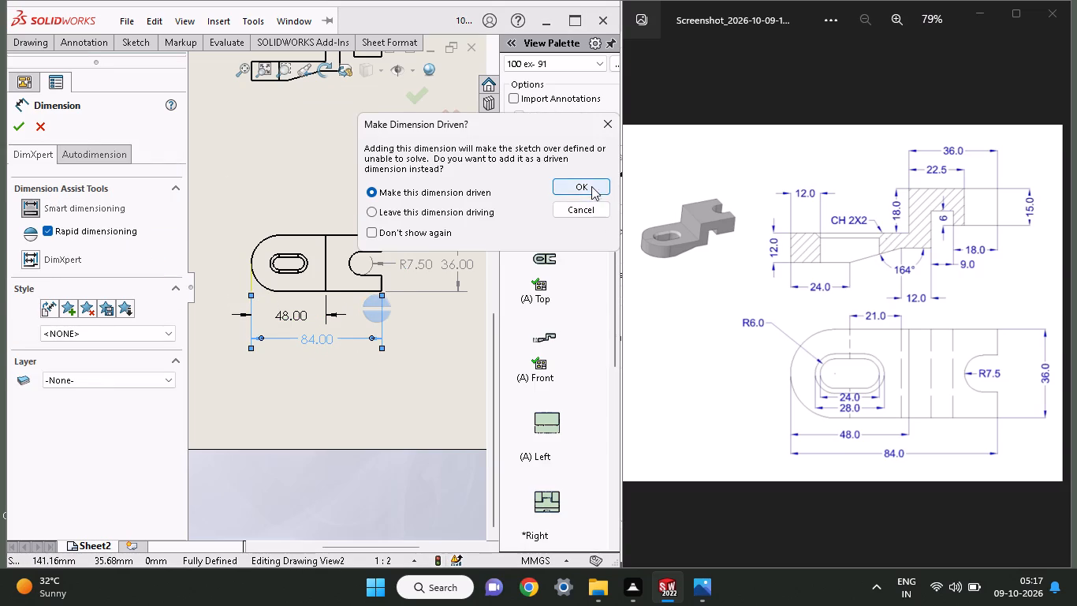
pyautogui.click(591, 183)
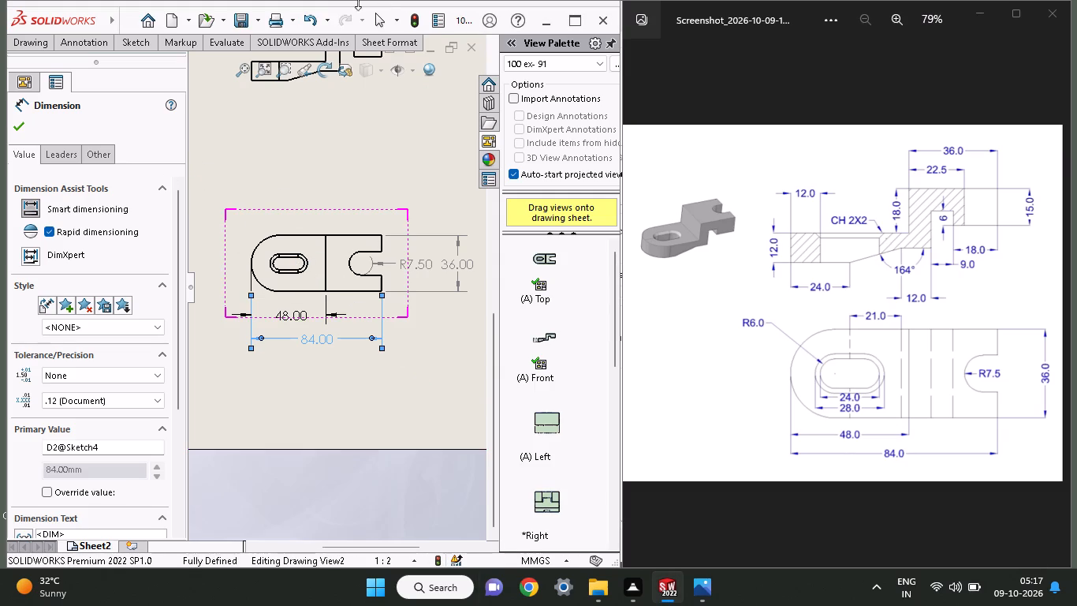
pyautogui.click(375, 127)
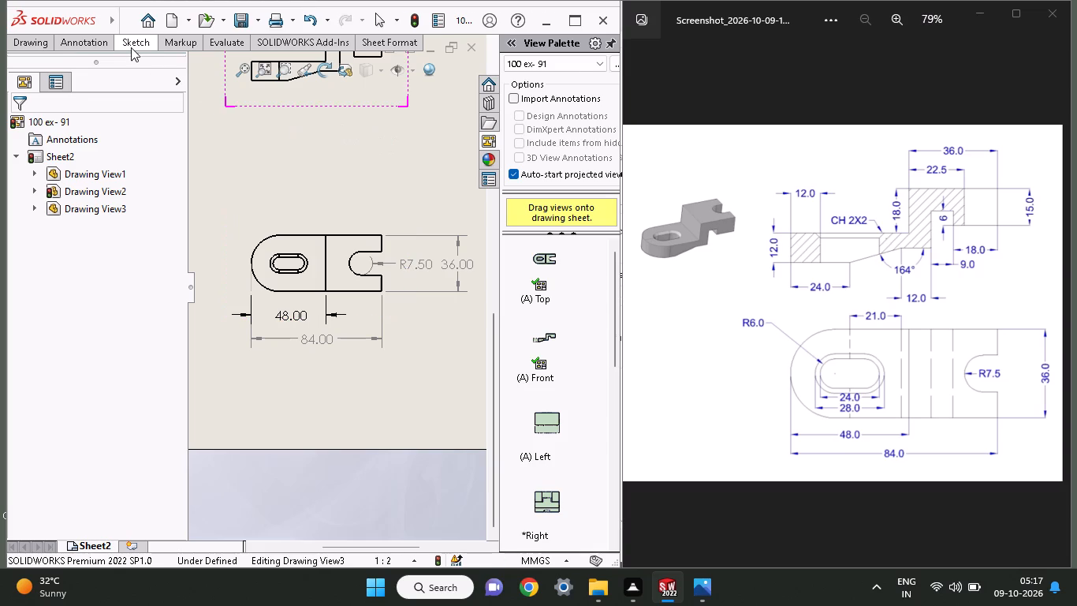
# Sketch a vertical line in the top view from the closed slot's upper edge midpoint up past the bracket's upper edge.
pyautogui.click(131, 47)
pyautogui.click(77, 64)
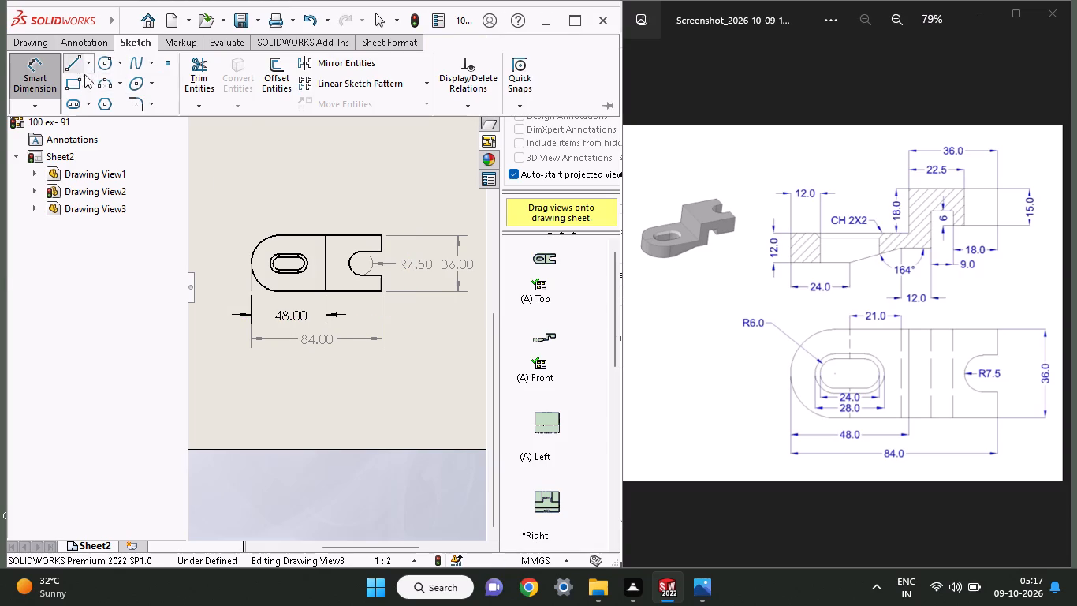
pyautogui.click(289, 255)
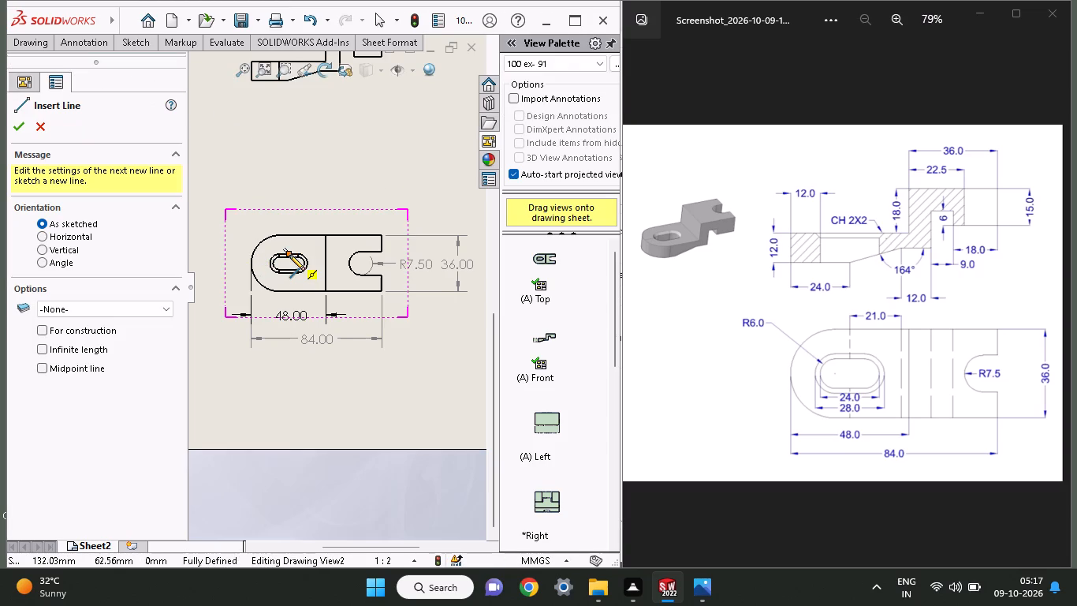
pyautogui.click(291, 217)
pyautogui.rightClick(303, 178)
pyautogui.click(318, 183)
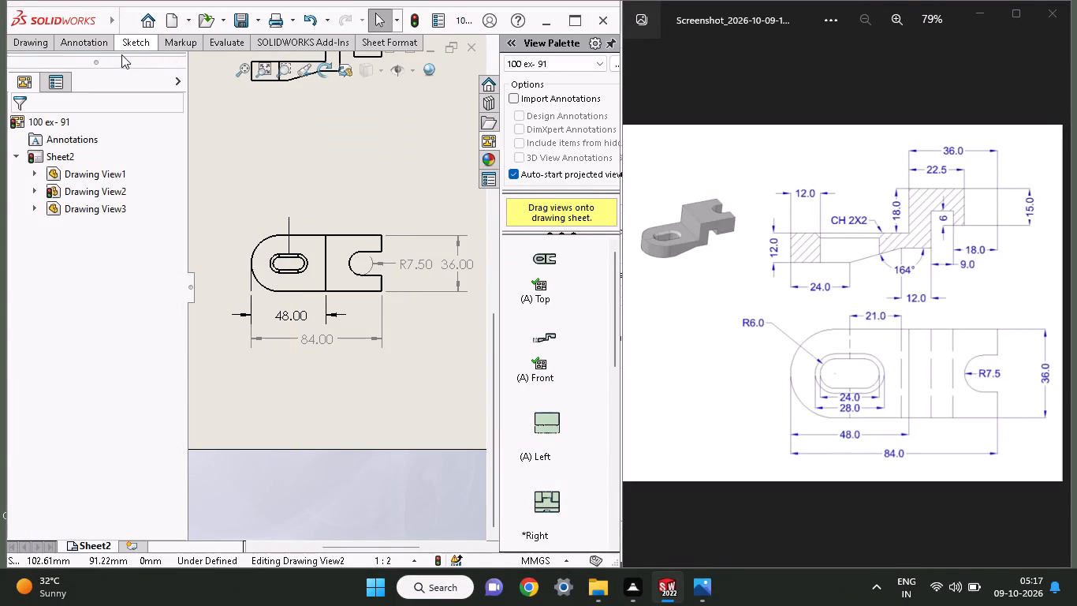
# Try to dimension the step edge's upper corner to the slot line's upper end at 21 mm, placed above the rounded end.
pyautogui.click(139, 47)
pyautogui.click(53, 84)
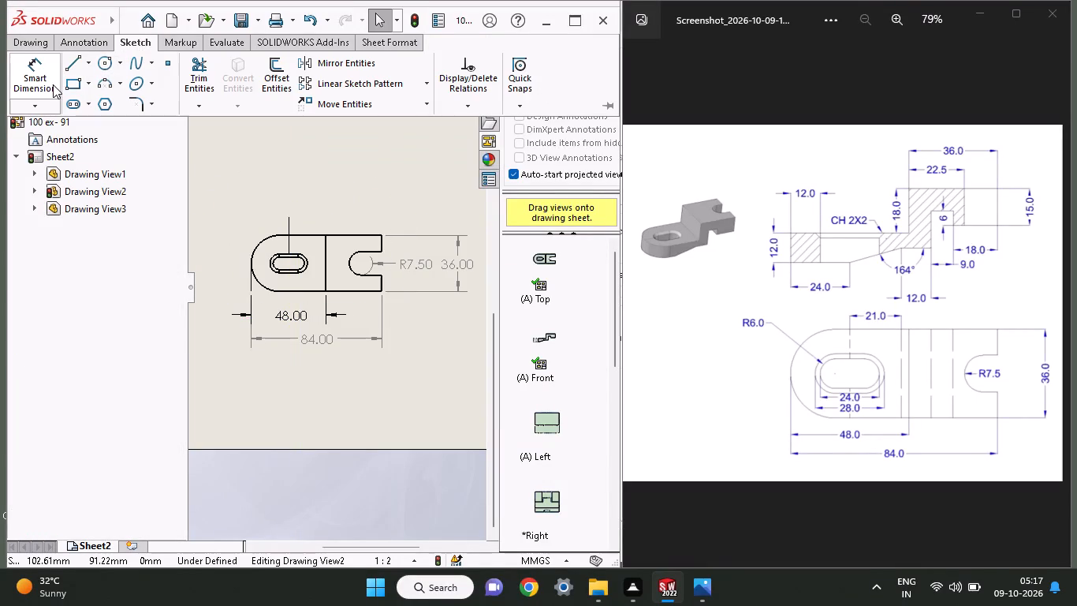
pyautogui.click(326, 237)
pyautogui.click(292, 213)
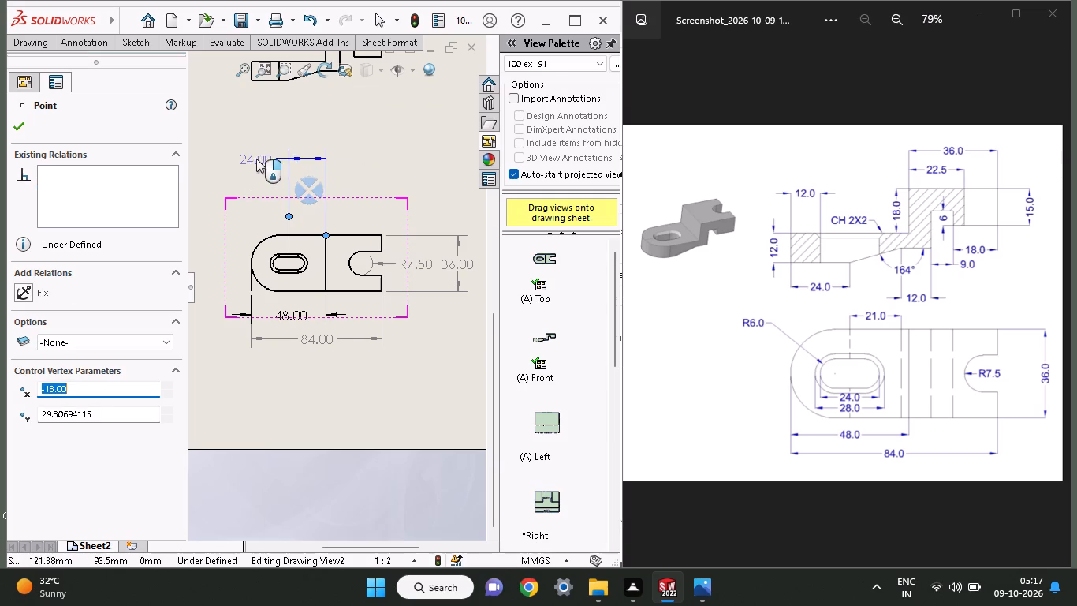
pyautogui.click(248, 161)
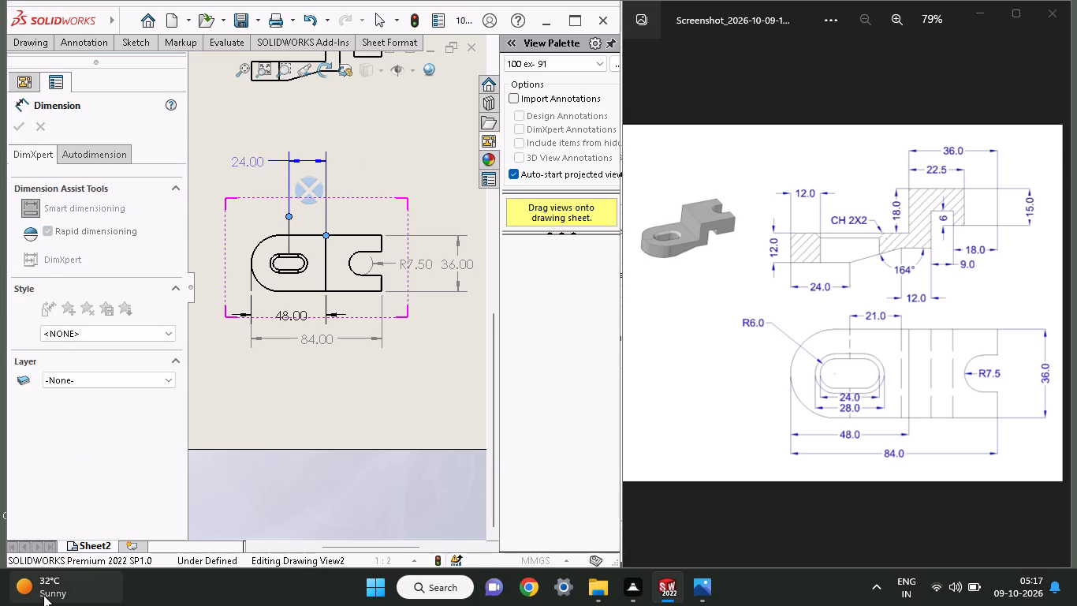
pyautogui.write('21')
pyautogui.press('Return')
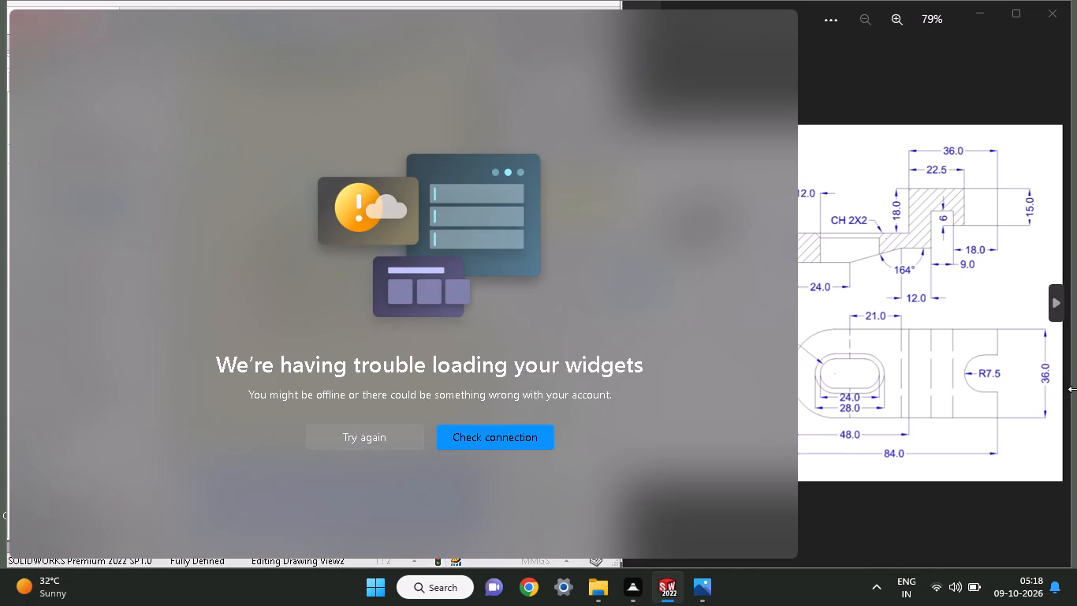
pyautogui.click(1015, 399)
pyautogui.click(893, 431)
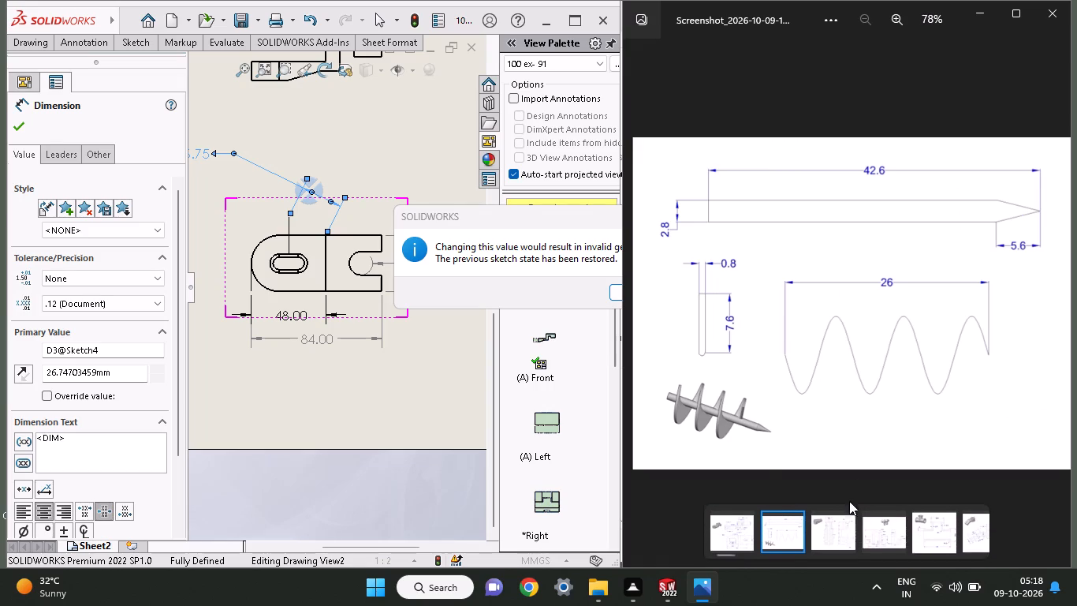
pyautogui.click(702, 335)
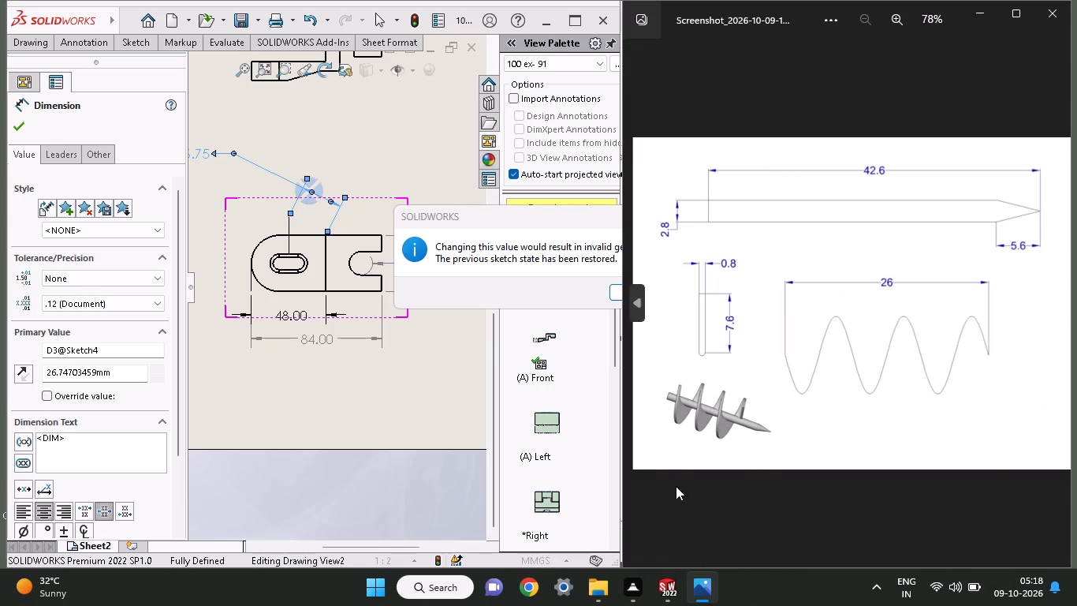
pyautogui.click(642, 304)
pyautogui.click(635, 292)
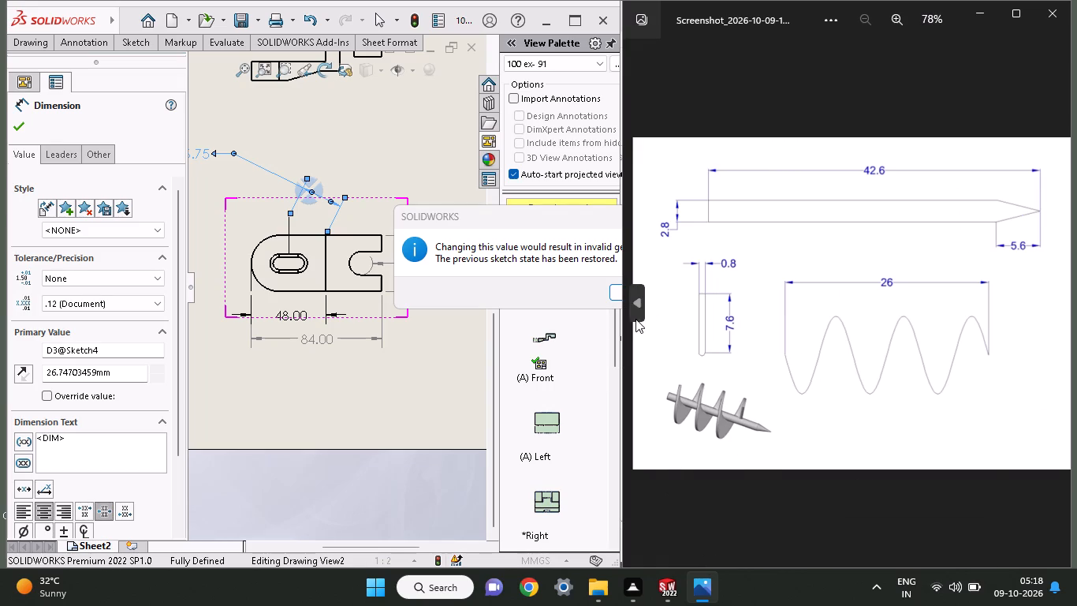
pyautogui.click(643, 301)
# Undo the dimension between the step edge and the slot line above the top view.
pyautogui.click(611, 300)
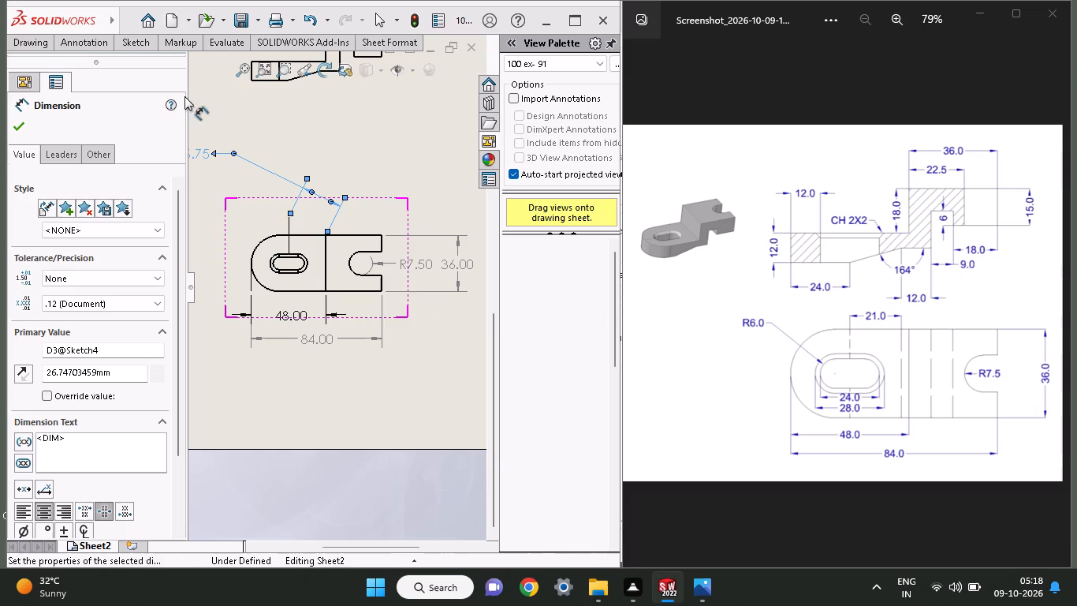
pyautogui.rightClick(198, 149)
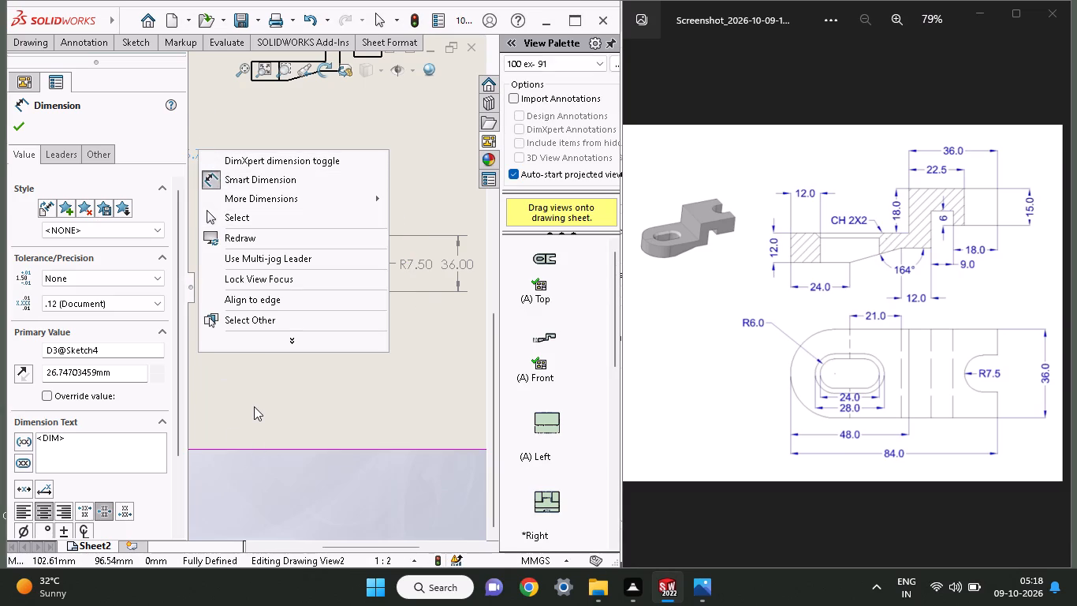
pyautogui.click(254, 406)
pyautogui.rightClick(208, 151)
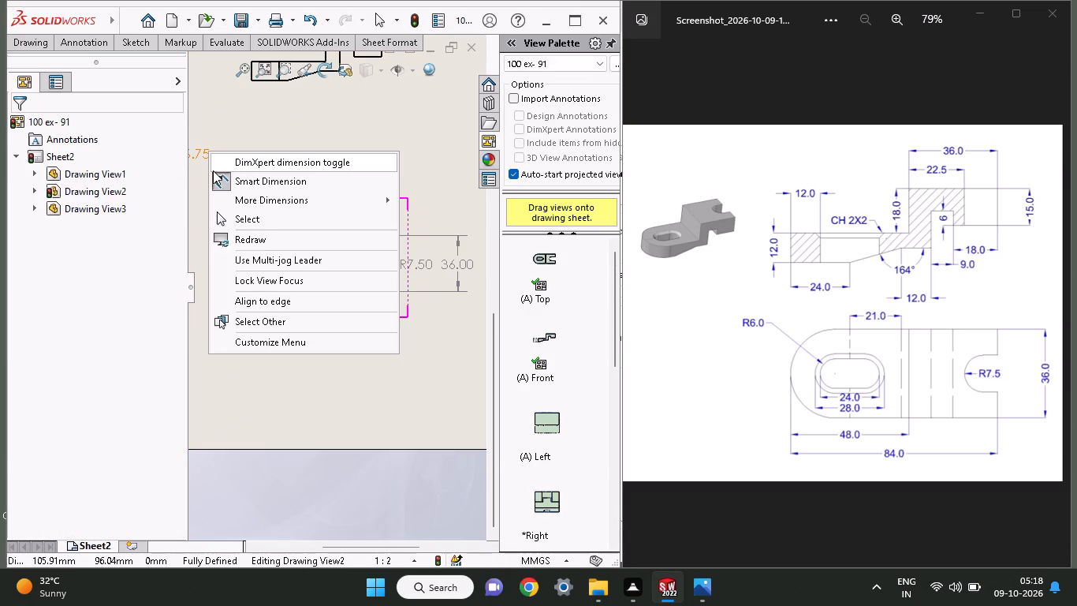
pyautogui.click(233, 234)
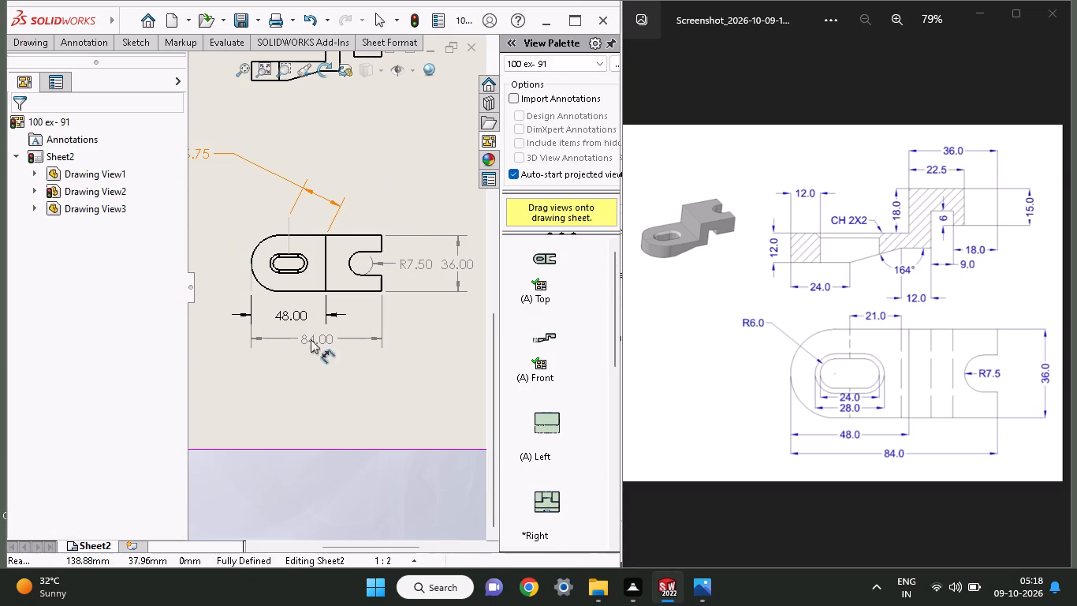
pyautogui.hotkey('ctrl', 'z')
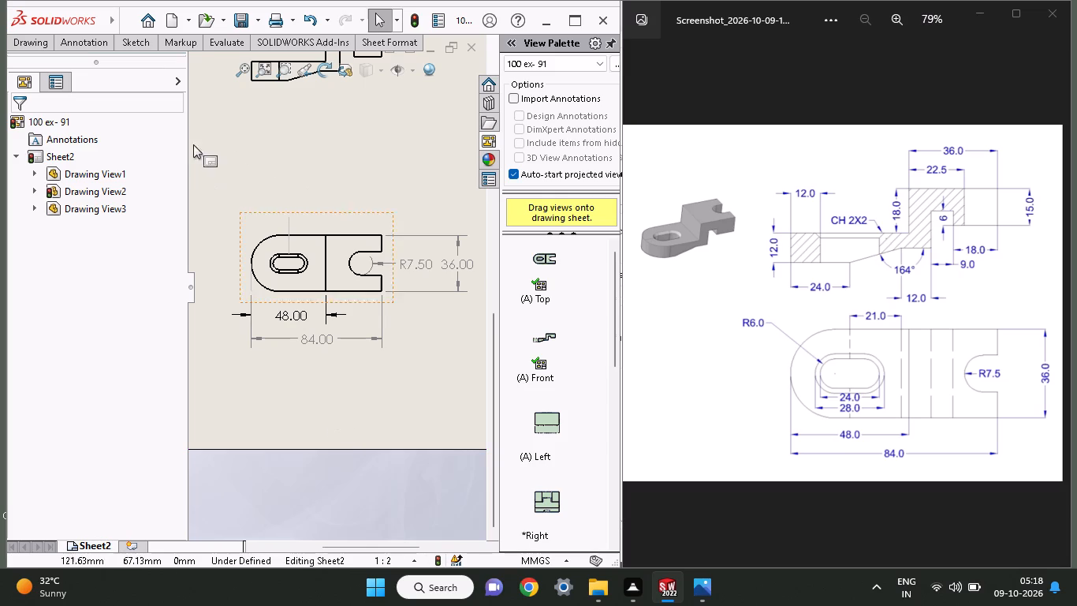
# Dimension the step edge's upper corner to the slot line's upper end, placed above the view toward the open-slotted end.
pyautogui.click(128, 39)
pyautogui.click(40, 69)
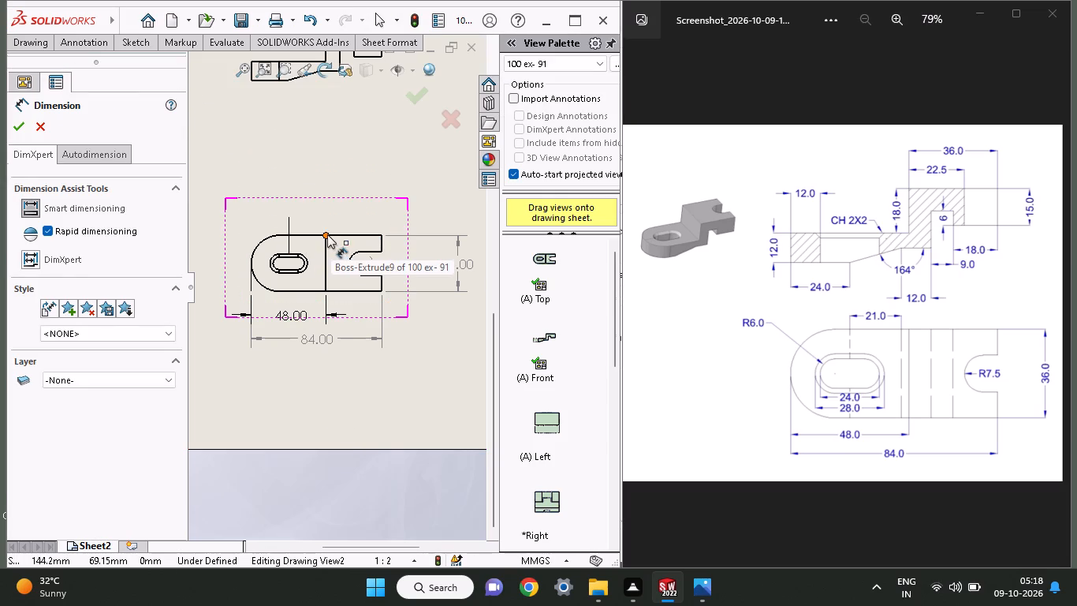
pyautogui.click(327, 234)
pyautogui.click(288, 216)
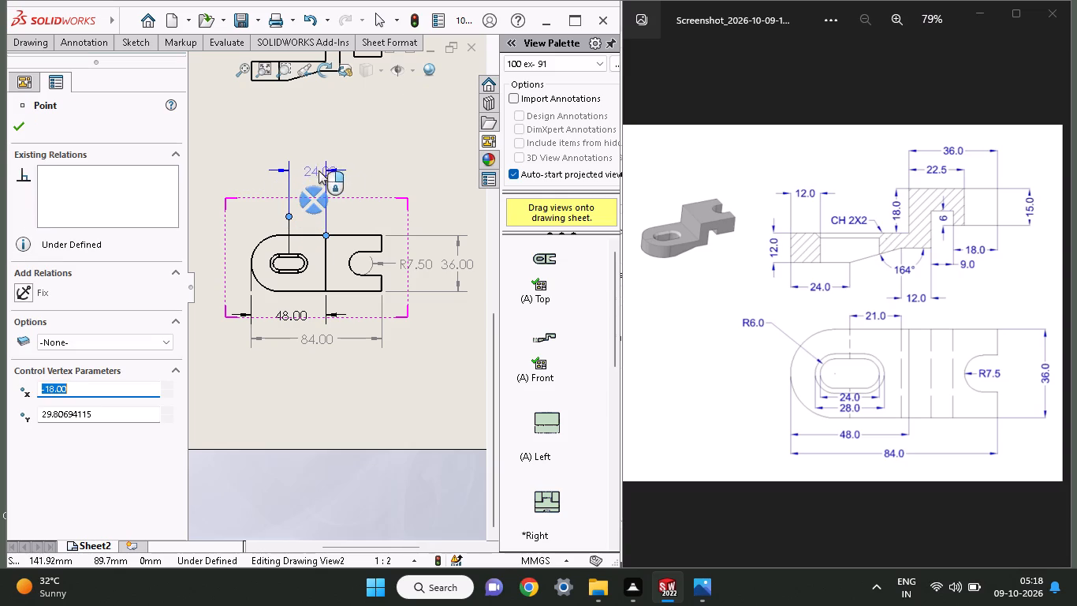
pyautogui.click(363, 175)
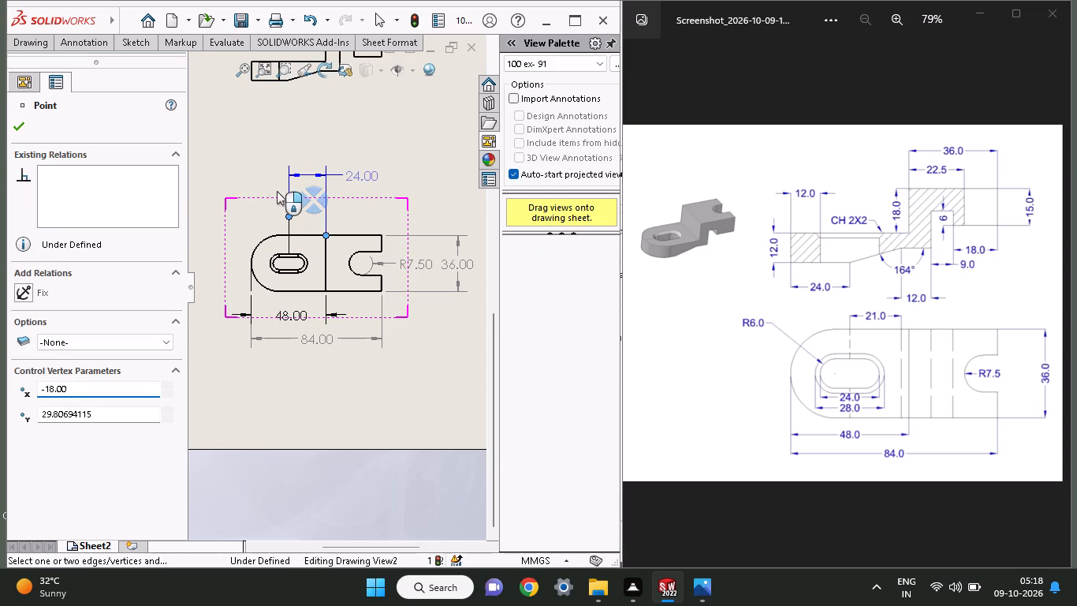
pyautogui.click(24, 125)
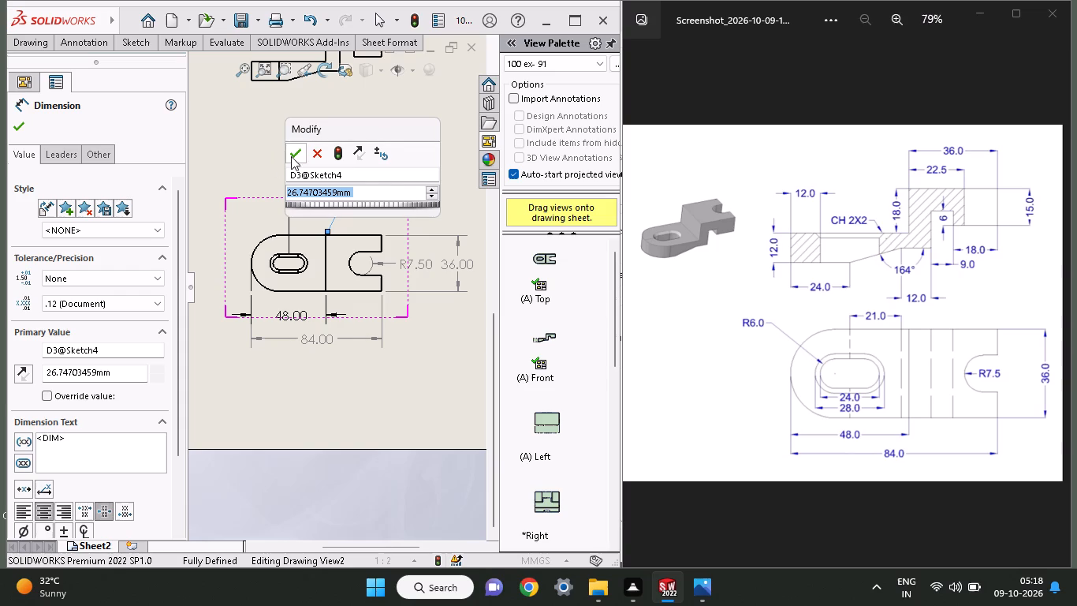
pyautogui.click(291, 156)
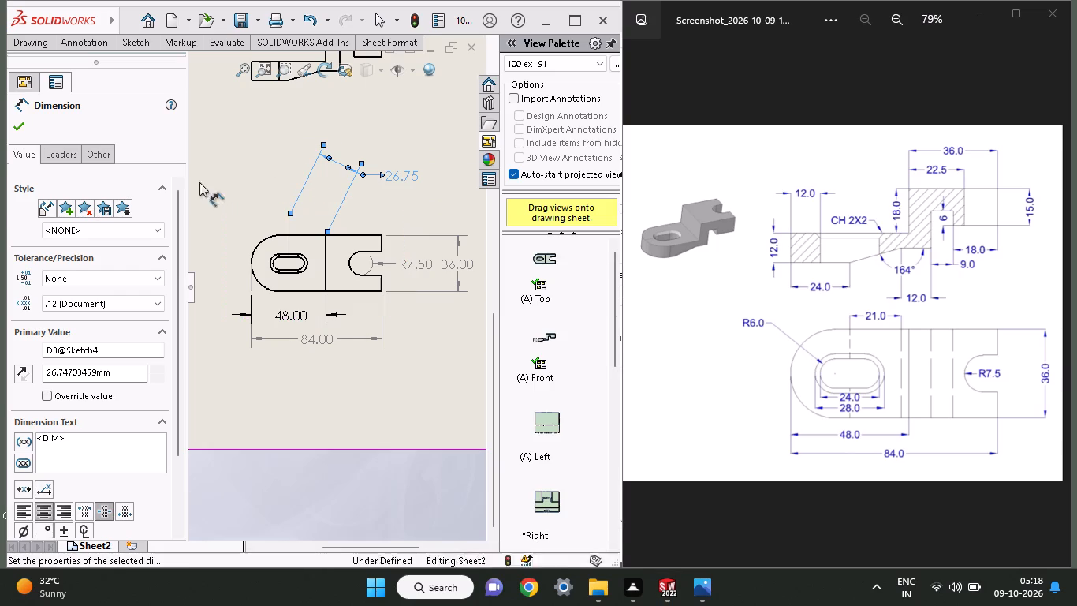
# Dimension the radius of the closed slot's inner rounded end in the top view, placed above the bracket's rounded end.
pyautogui.click(15, 125)
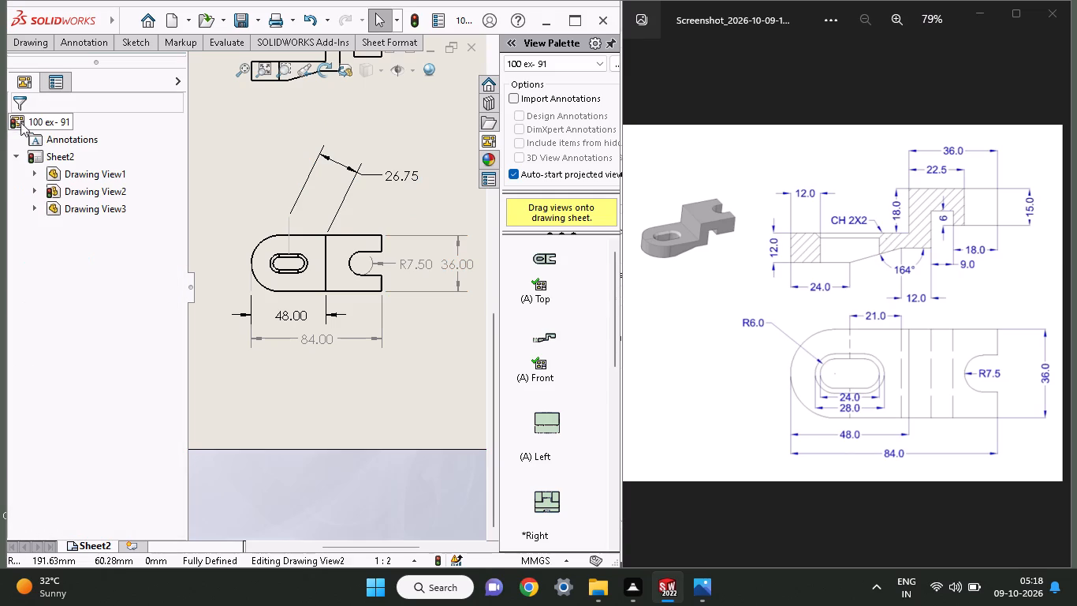
pyautogui.click(127, 49)
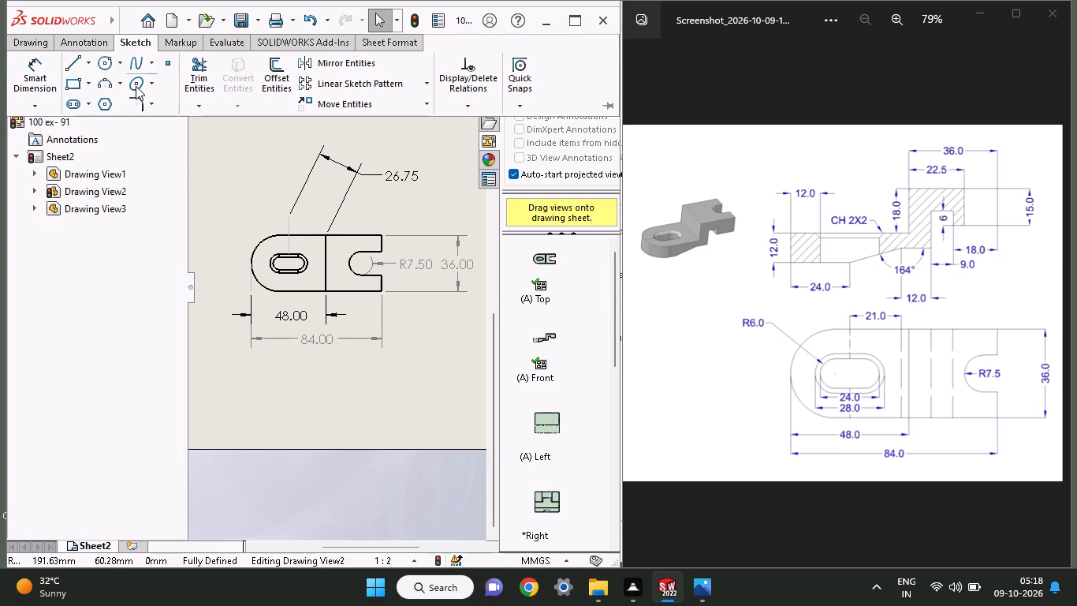
pyautogui.click(18, 77)
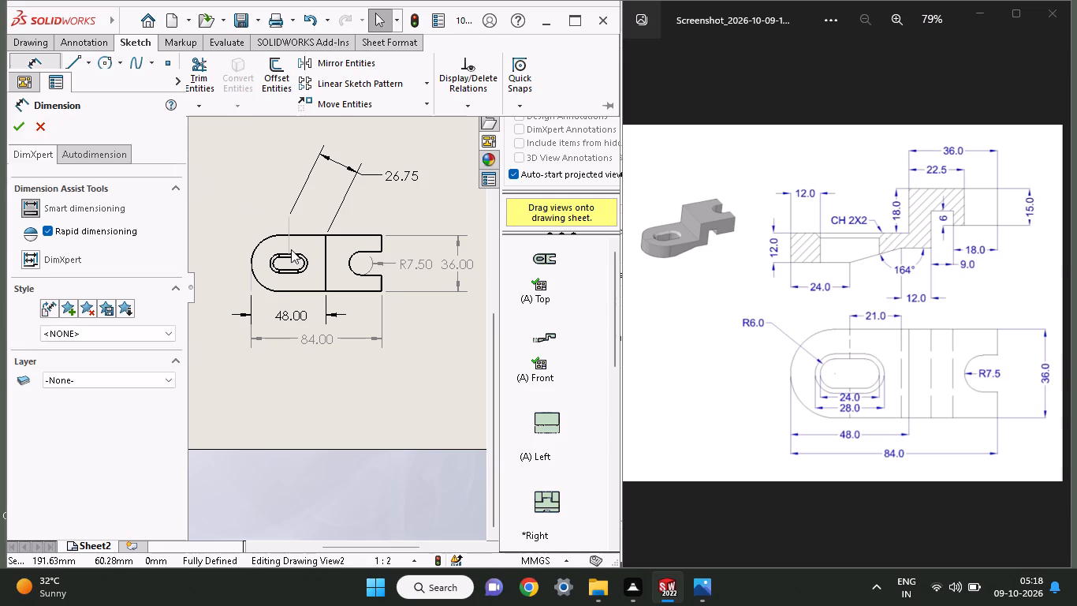
pyautogui.click(274, 260)
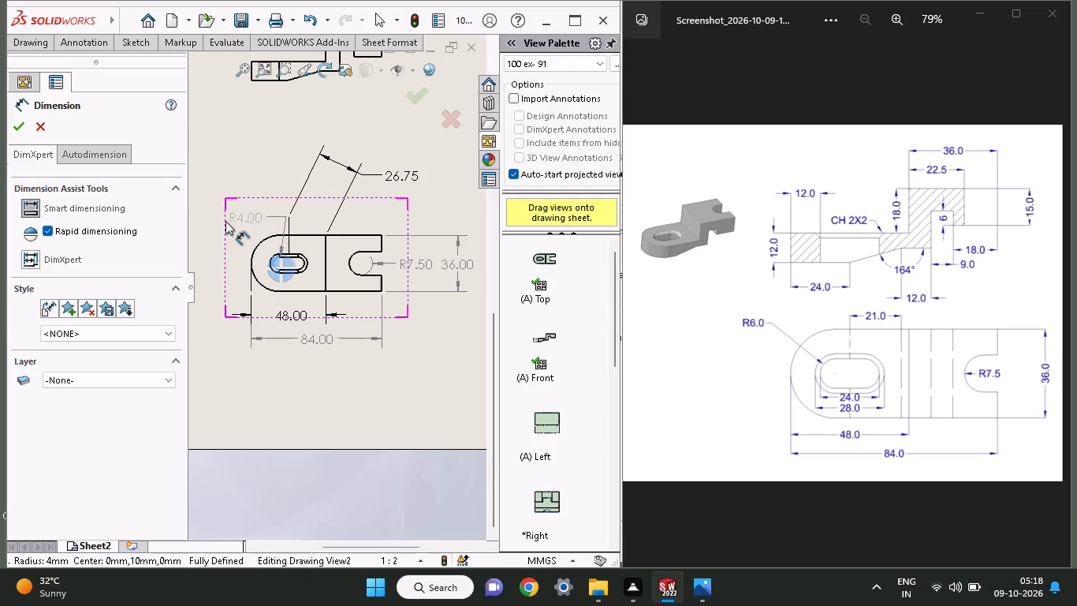
pyautogui.click(235, 217)
pyautogui.click(17, 131)
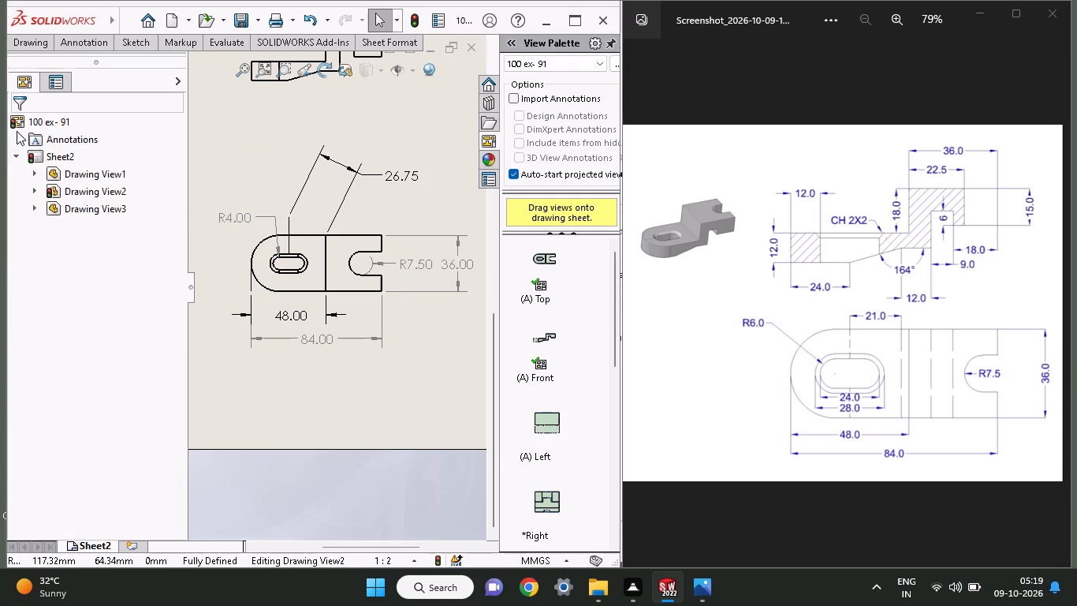
# Dimension the height of the raised section's vertical end face in the front view, placed just outside that end.
pyautogui.scroll(-1, 371, 211)
pyautogui.scroll(1, 371, 211)
pyautogui.scroll(-1, 371, 211)
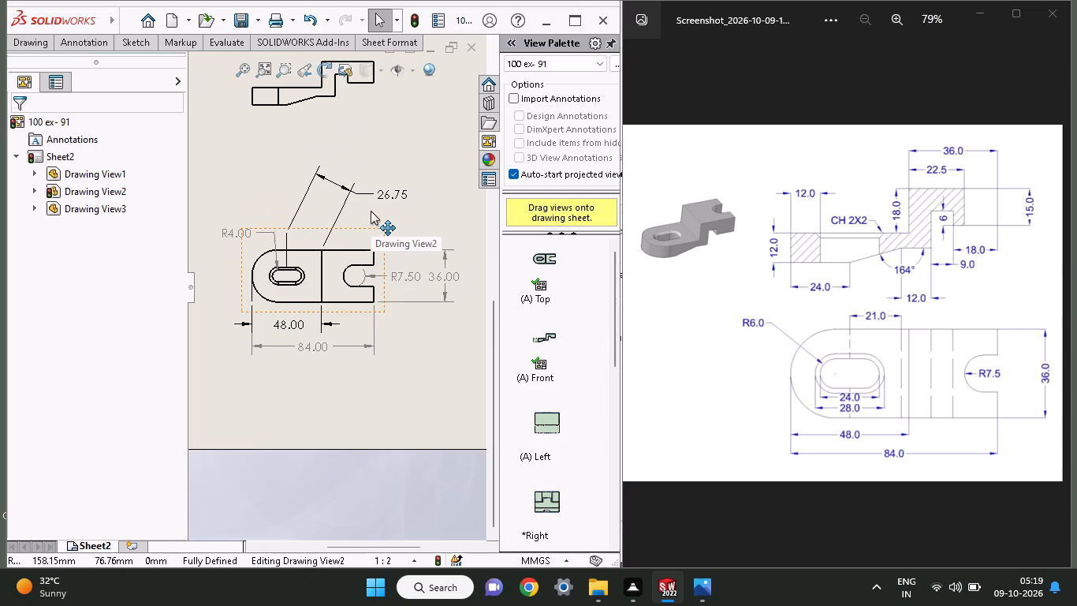
pyautogui.scroll(1, 343, 139)
pyautogui.scroll(-1, 343, 139)
pyautogui.scroll(1, 343, 139)
pyautogui.scroll(-1, 343, 139)
pyautogui.scroll(1, 343, 139)
pyautogui.scroll(-1, 343, 139)
pyautogui.scroll(1, 343, 139)
pyautogui.scroll(-1, 343, 139)
pyautogui.scroll(1, 343, 139)
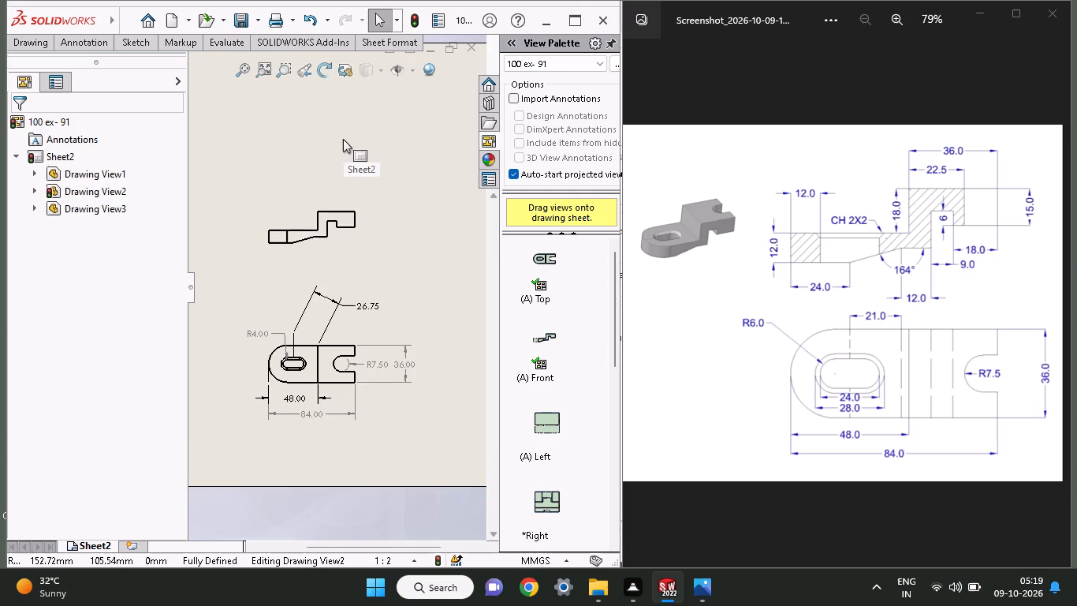
pyautogui.scroll(-1, 315, 241)
pyautogui.scroll(1, 315, 241)
pyautogui.scroll(-1, 315, 241)
pyautogui.scroll(2, 315, 241)
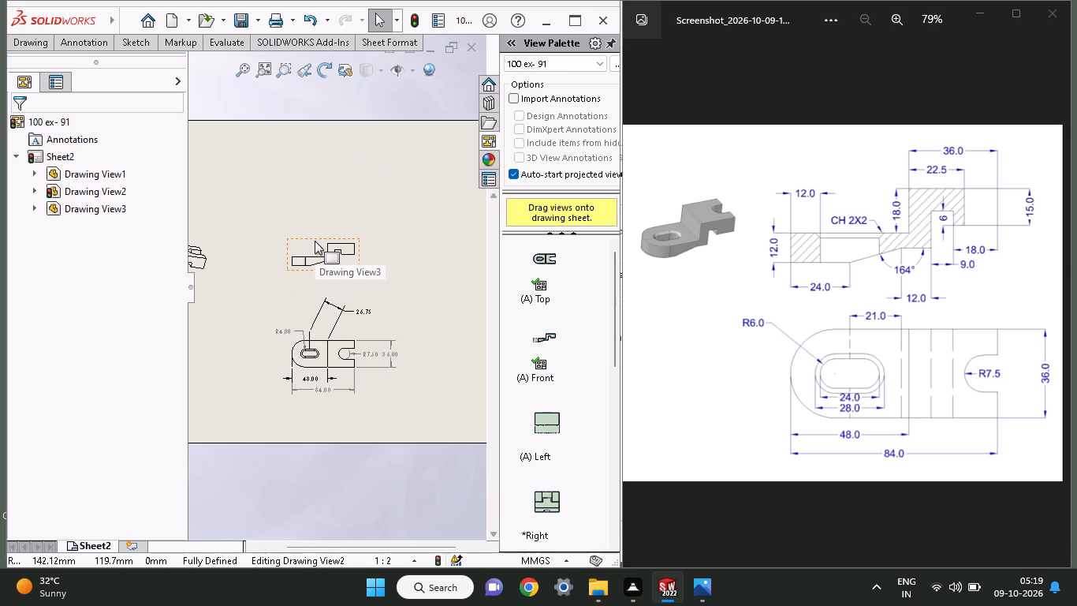
pyautogui.scroll(3, 315, 241)
pyautogui.scroll(-3, 315, 241)
pyautogui.scroll(1, 315, 241)
pyautogui.scroll(-2, 315, 241)
pyautogui.scroll(-1, 333, 329)
pyautogui.scroll(1, 333, 329)
pyautogui.scroll(-2, 333, 330)
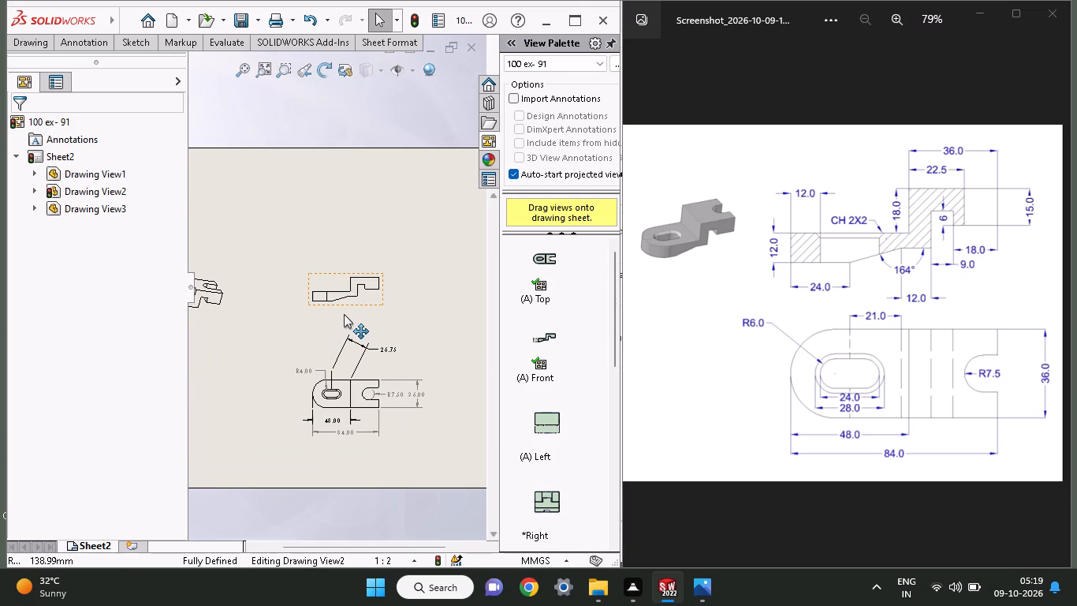
pyautogui.scroll(1, 346, 312)
pyautogui.scroll(-3, 346, 312)
pyautogui.scroll(1, 347, 312)
pyautogui.scroll(-1, 352, 304)
pyautogui.scroll(1, 352, 305)
pyautogui.scroll(-3, 352, 307)
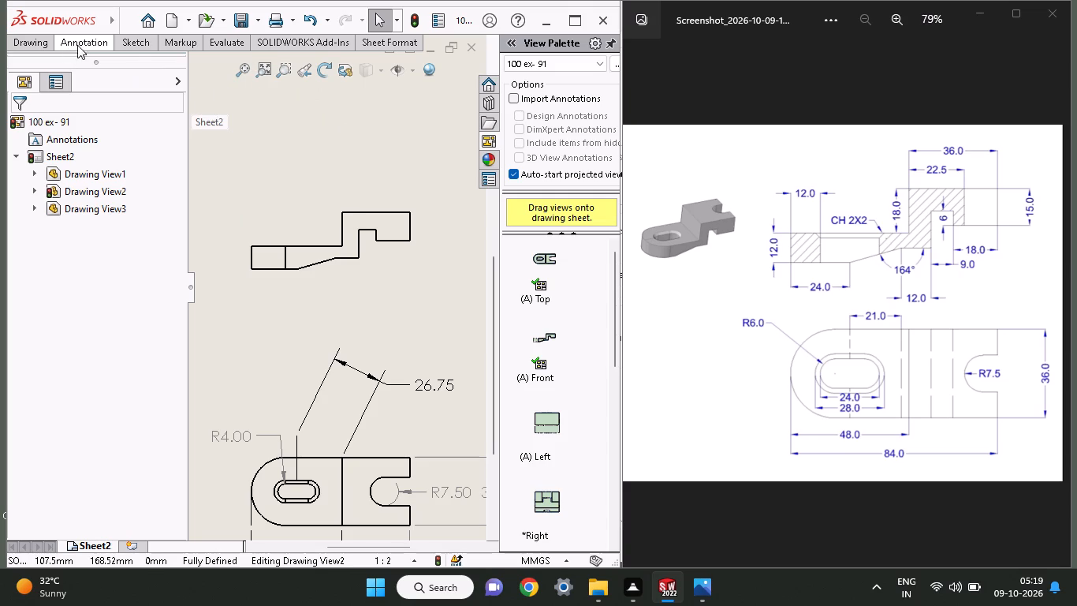
pyautogui.click(135, 42)
pyautogui.click(39, 88)
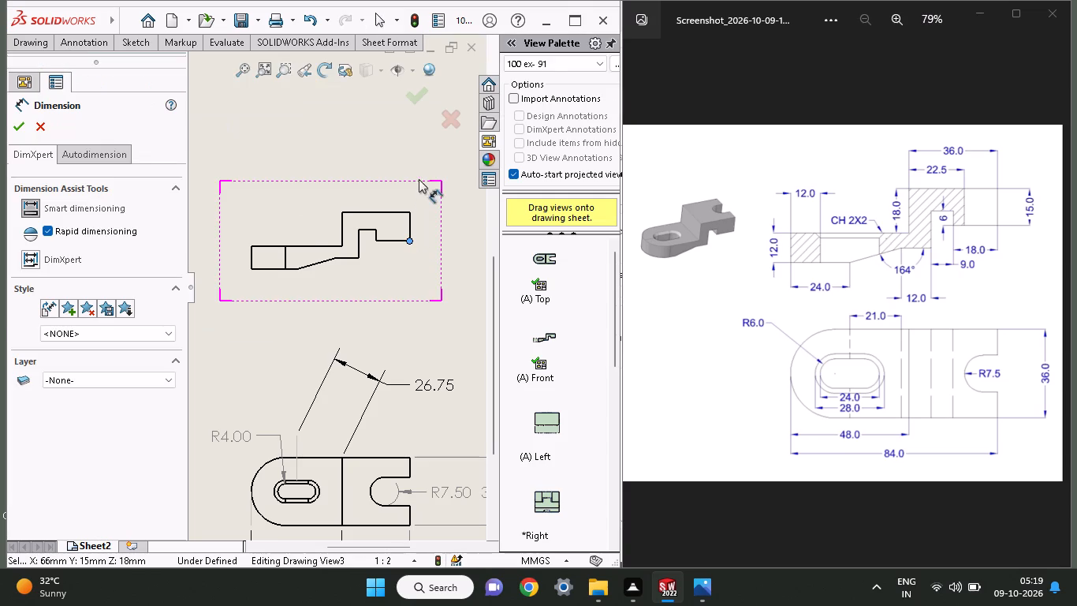
pyautogui.click(408, 211)
pyautogui.click(468, 225)
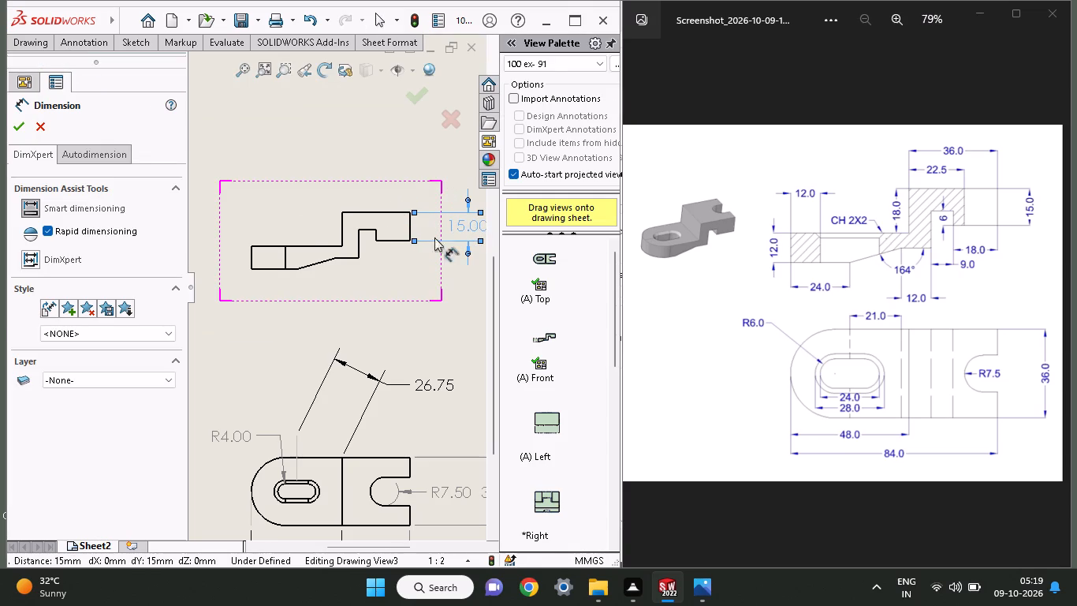
pyautogui.click(17, 128)
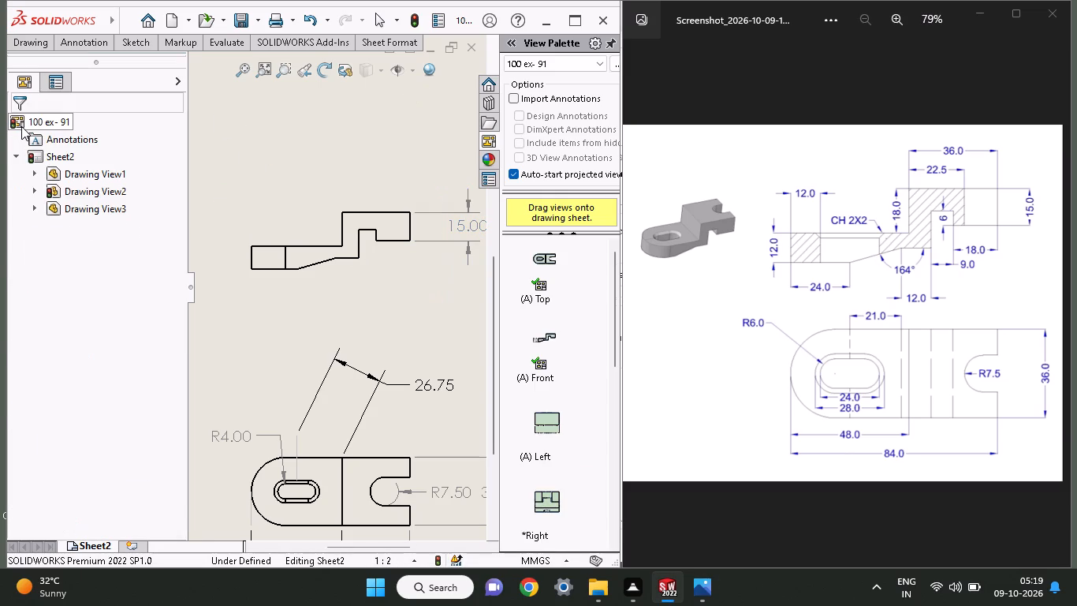
# Dimension the full length of the raised section's top edge in the front view, placed well above the view.
pyautogui.click(117, 43)
pyautogui.click(32, 82)
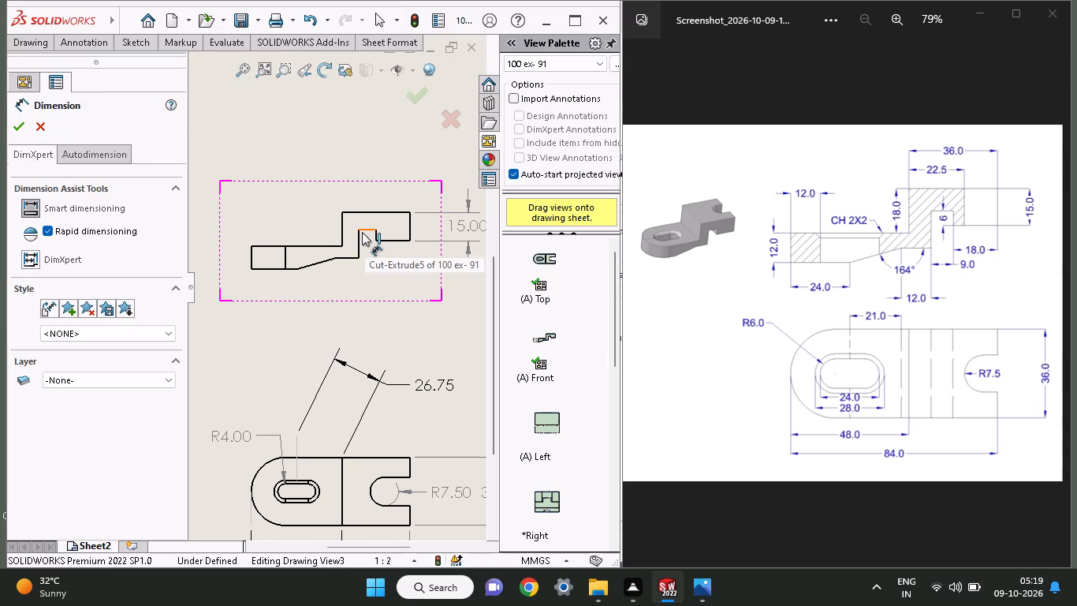
pyautogui.click(344, 212)
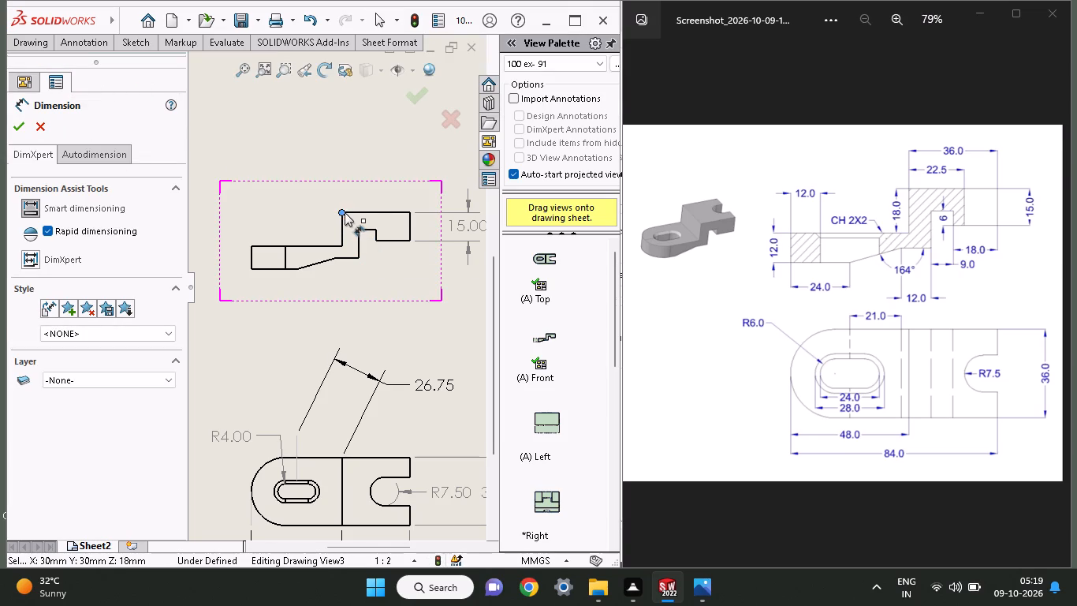
pyautogui.click(412, 214)
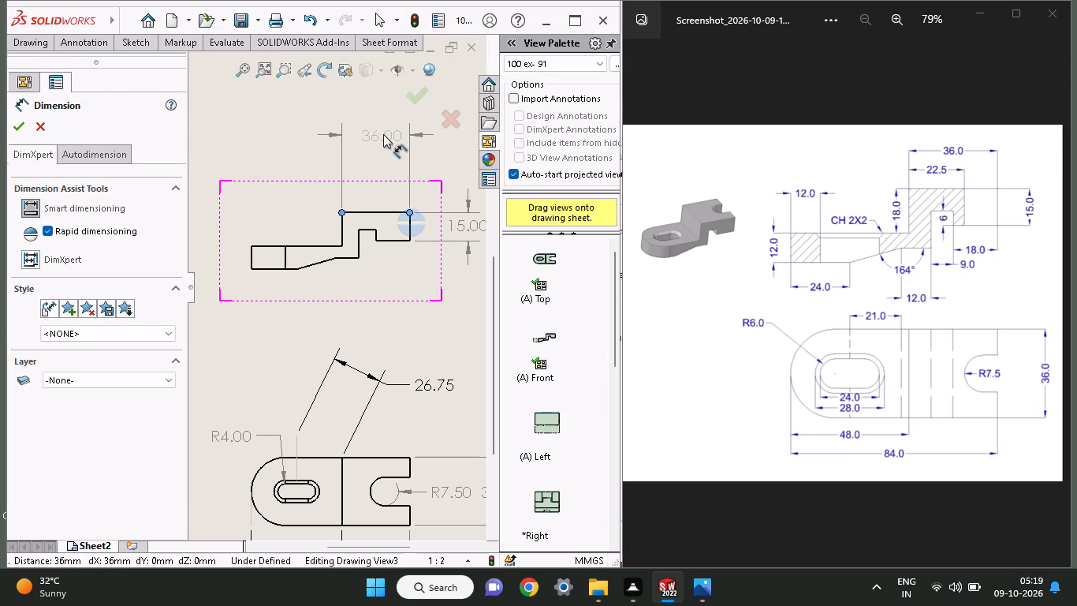
pyautogui.click(383, 134)
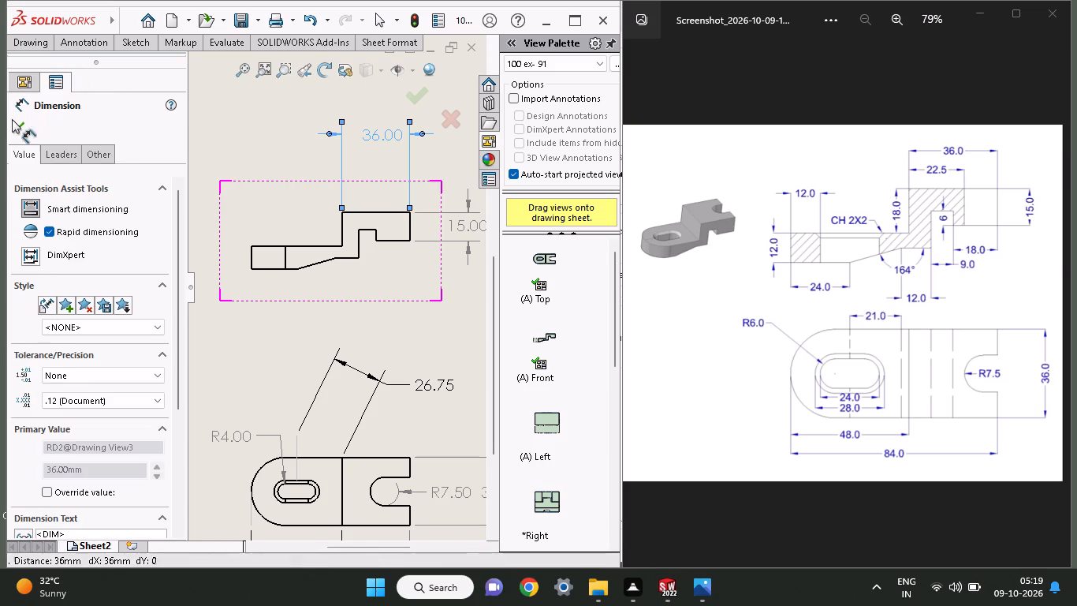
pyautogui.click(18, 125)
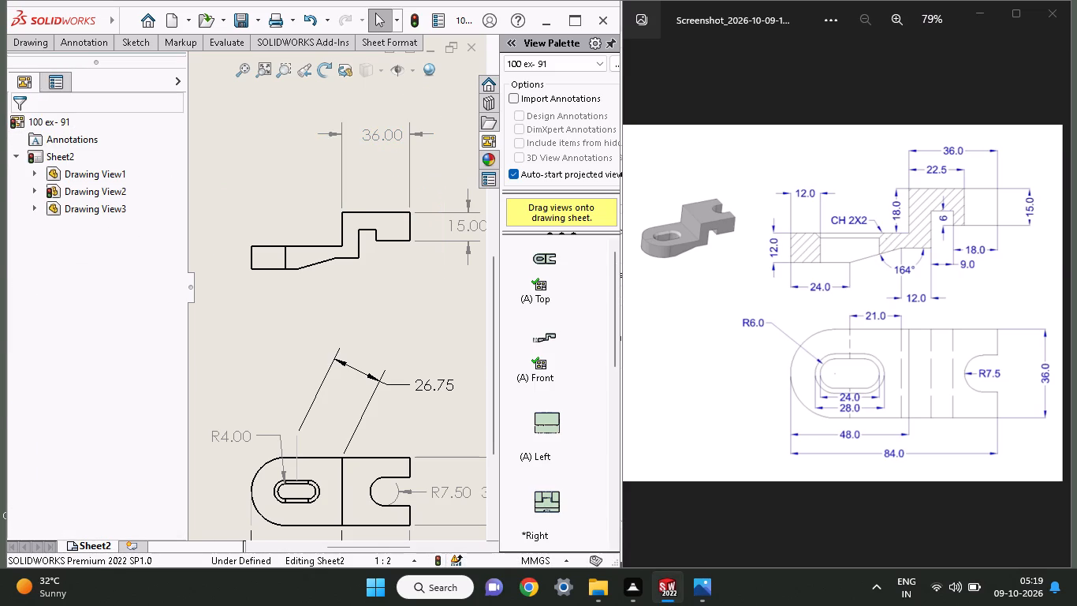
# Sketch a vertical line in the front view from the raised end's lower edge past its top edge, about 32 mm from the step corner.
pyautogui.click(136, 45)
pyautogui.click(65, 61)
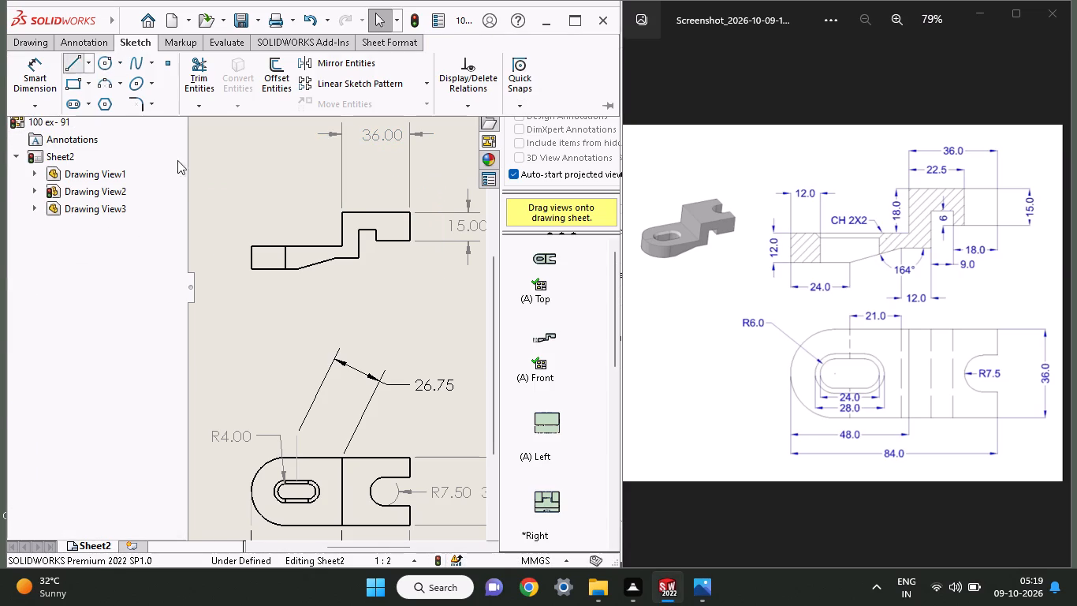
pyautogui.click(403, 239)
pyautogui.click(401, 195)
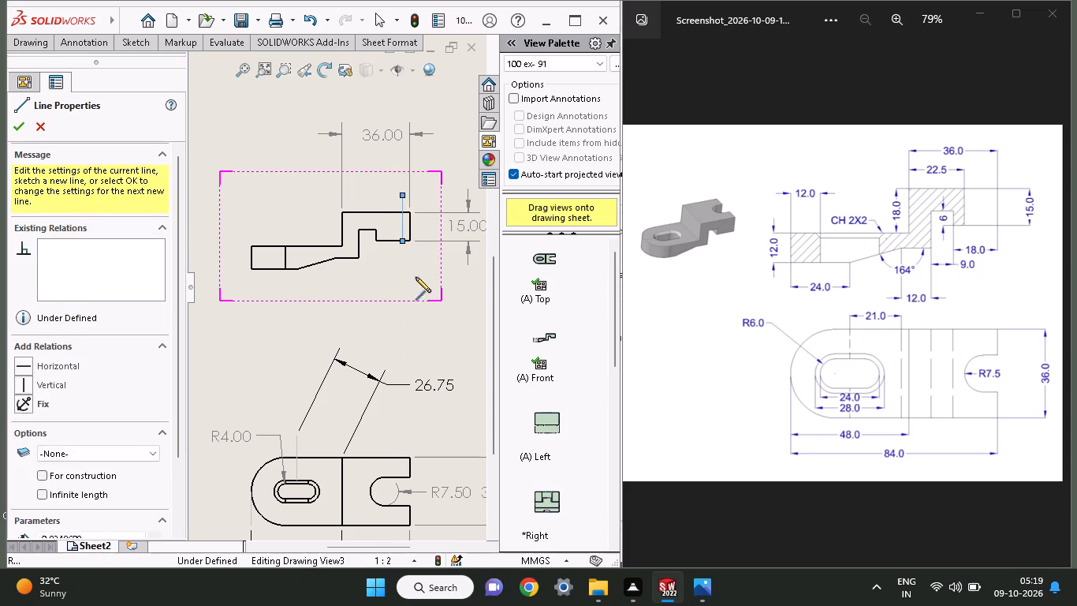
pyautogui.rightClick(411, 275)
pyautogui.click(416, 284)
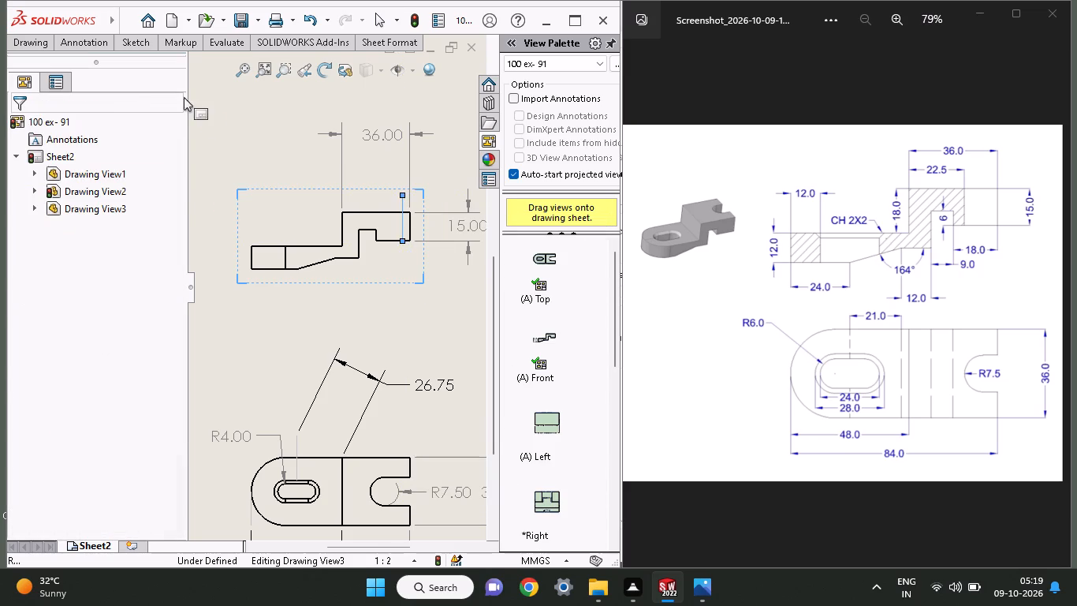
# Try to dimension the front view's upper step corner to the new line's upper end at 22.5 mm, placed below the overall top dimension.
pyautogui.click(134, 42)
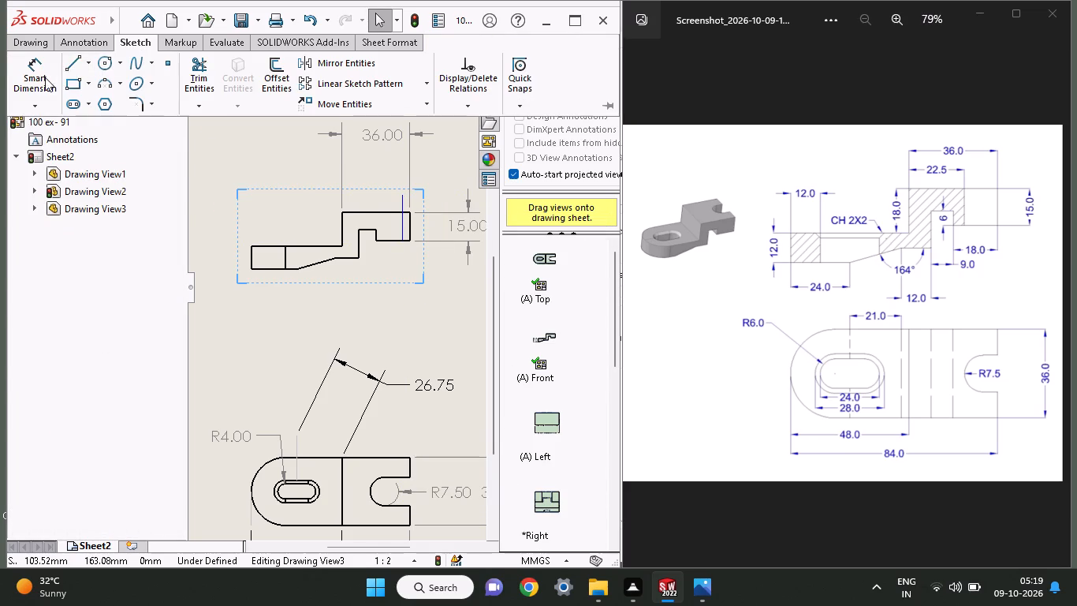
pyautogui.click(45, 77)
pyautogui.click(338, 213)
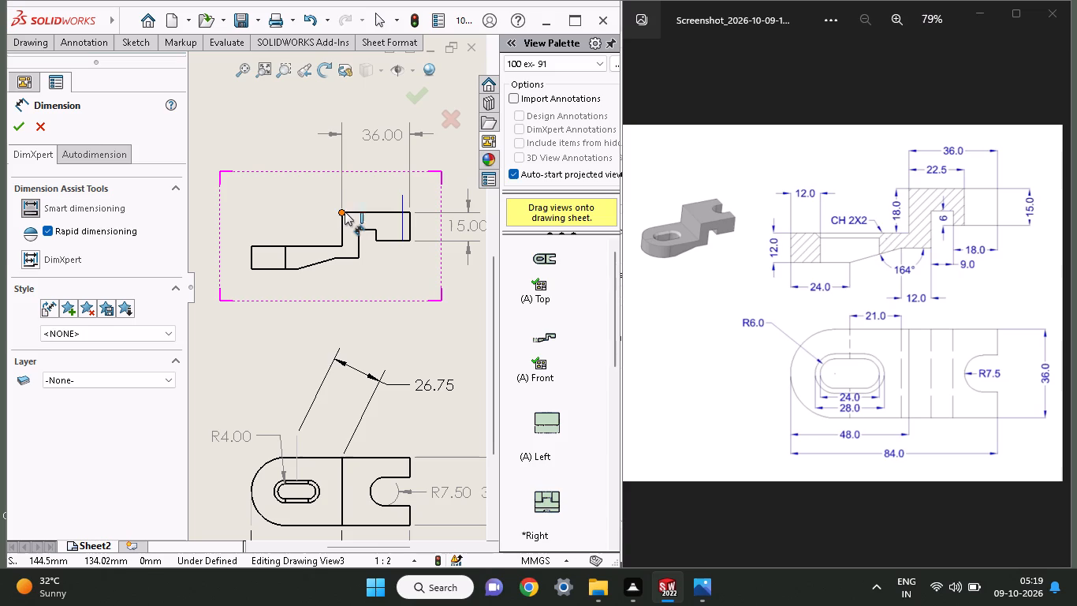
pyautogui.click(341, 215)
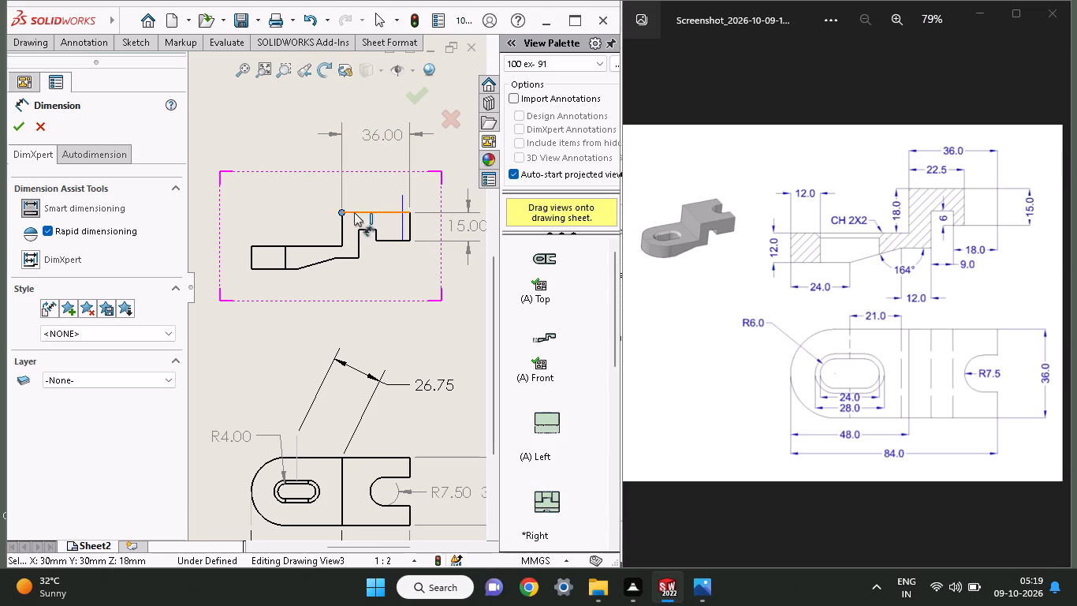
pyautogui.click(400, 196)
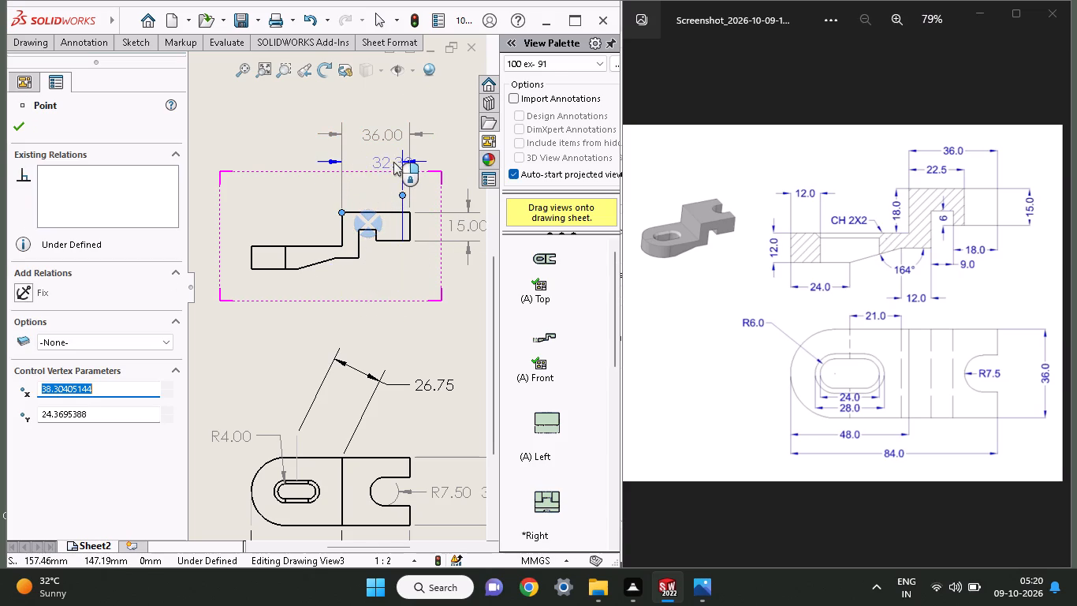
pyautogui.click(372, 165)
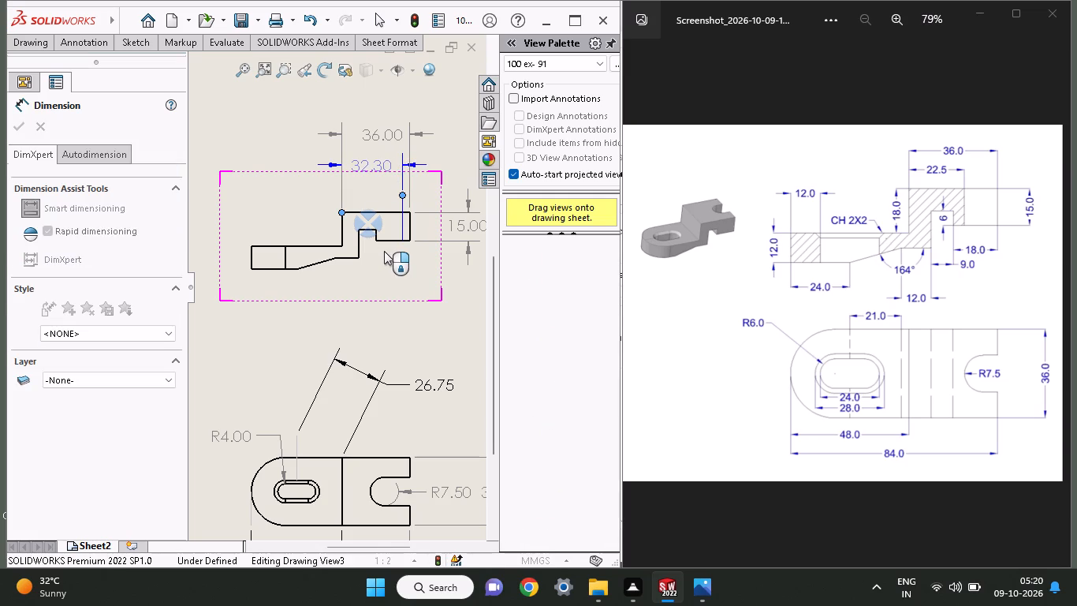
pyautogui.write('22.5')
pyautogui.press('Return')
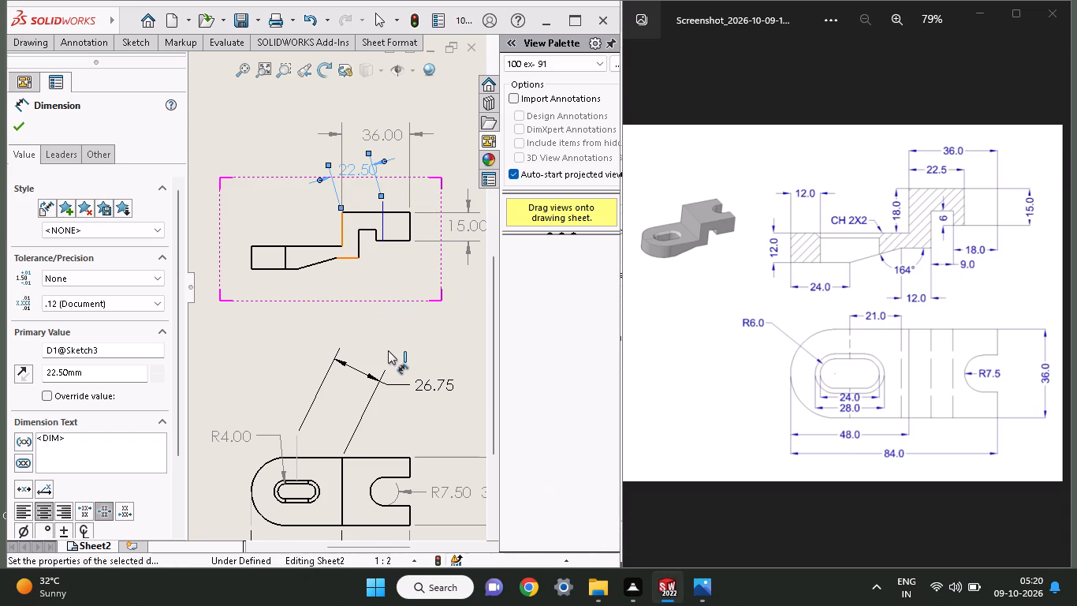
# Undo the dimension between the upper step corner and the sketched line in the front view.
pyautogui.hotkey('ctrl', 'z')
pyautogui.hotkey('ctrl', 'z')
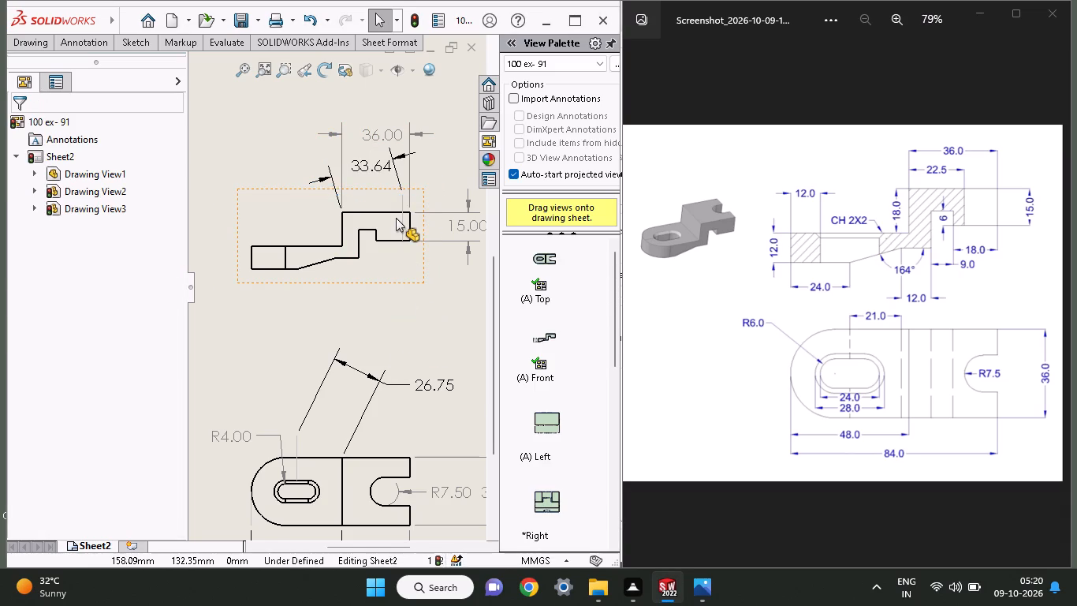
# Dimension the sketched line's upper end horizontally from the front view's upper step corner at 22.5 mm, placed below the overall top dimension.
pyautogui.click(141, 42)
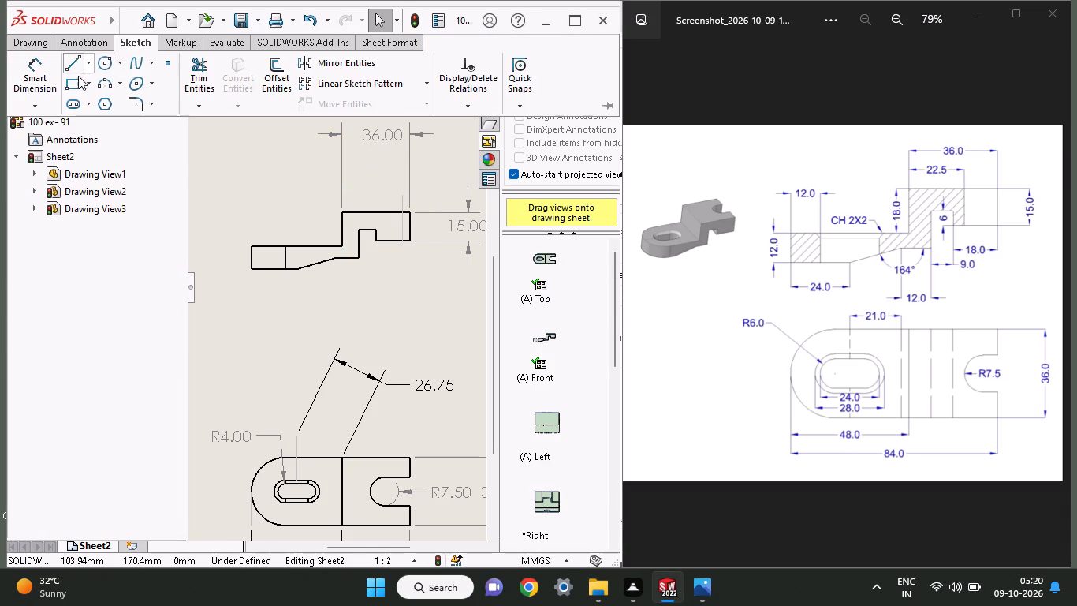
pyautogui.click(47, 75)
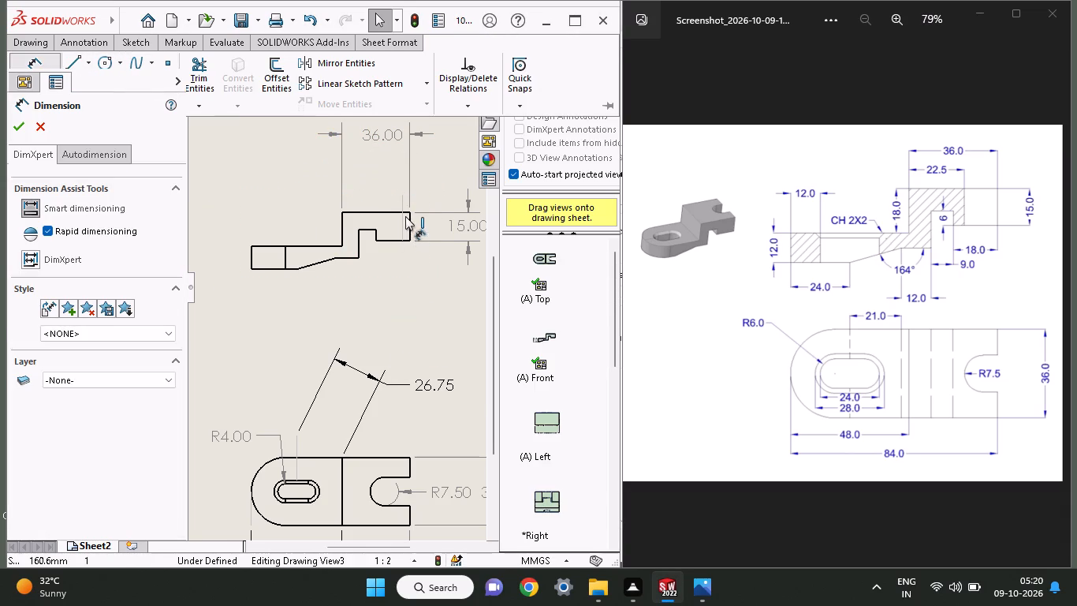
pyautogui.click(403, 194)
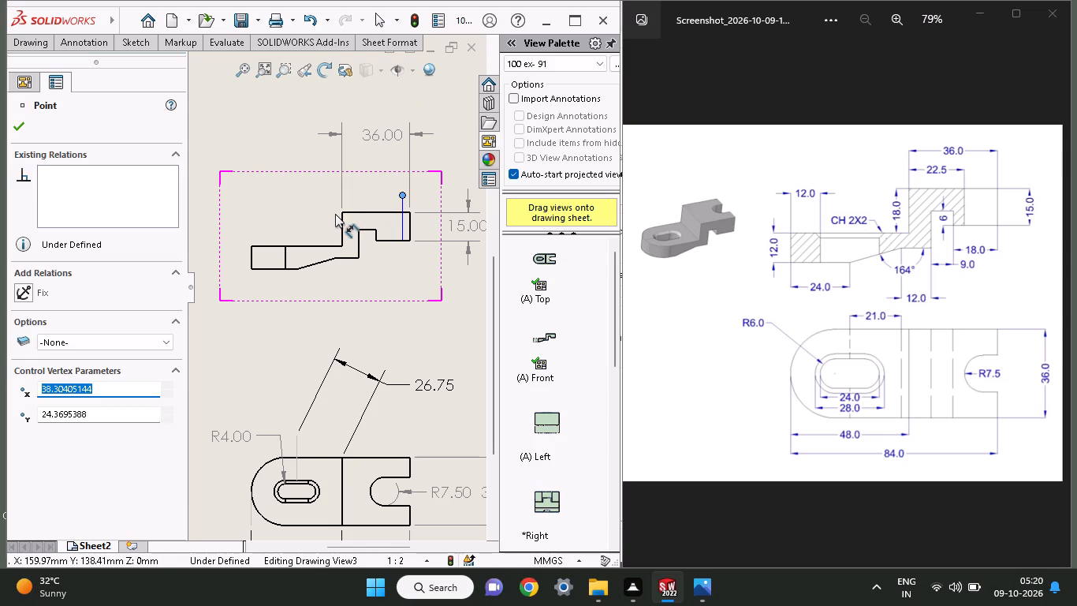
pyautogui.click(344, 214)
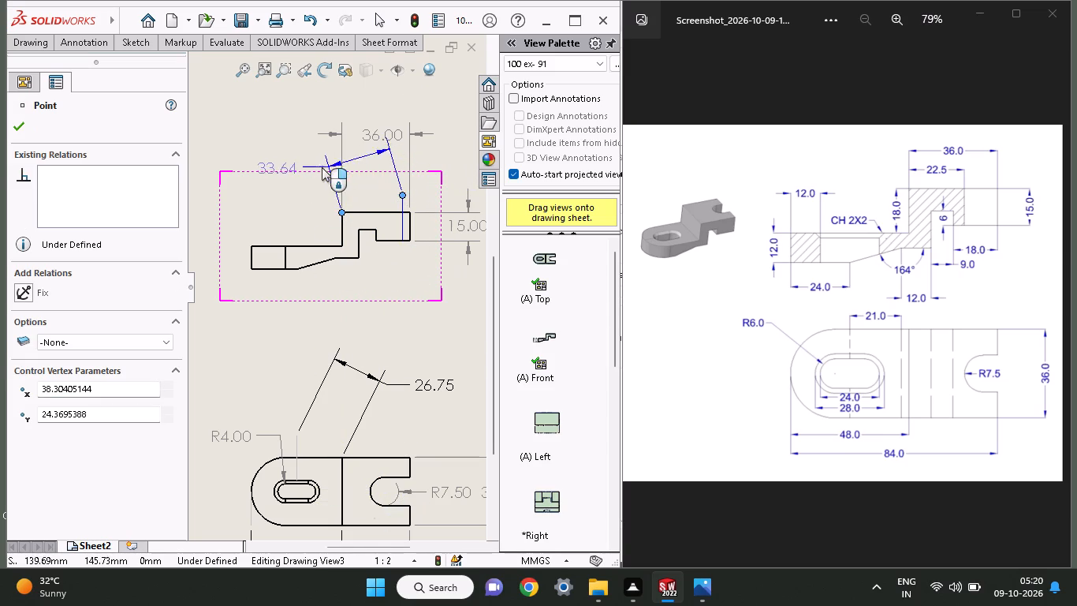
pyautogui.click(381, 164)
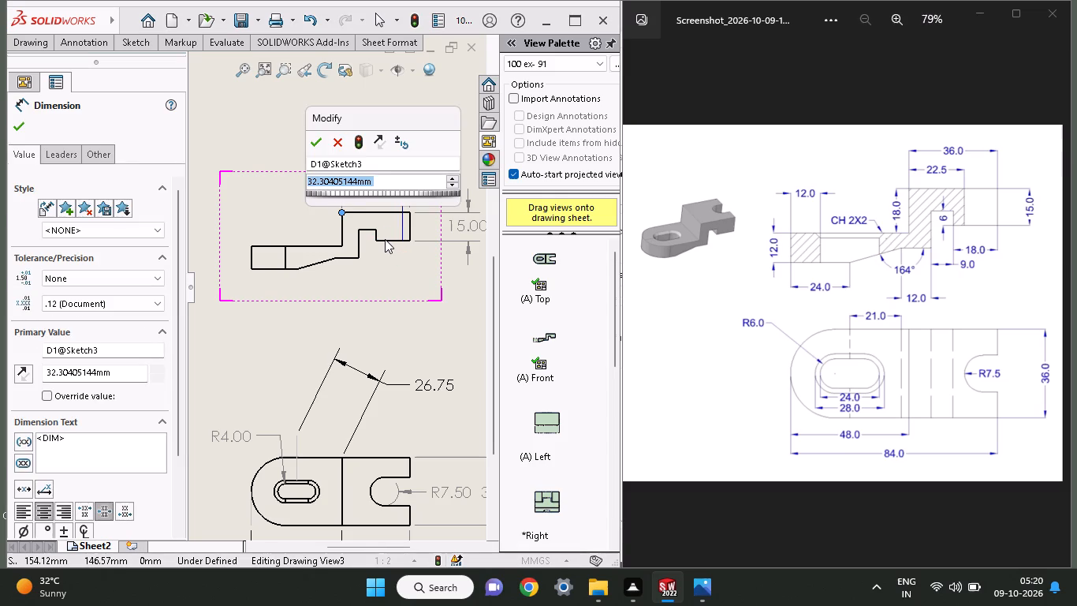
pyautogui.write('22.5')
pyautogui.press('Return')
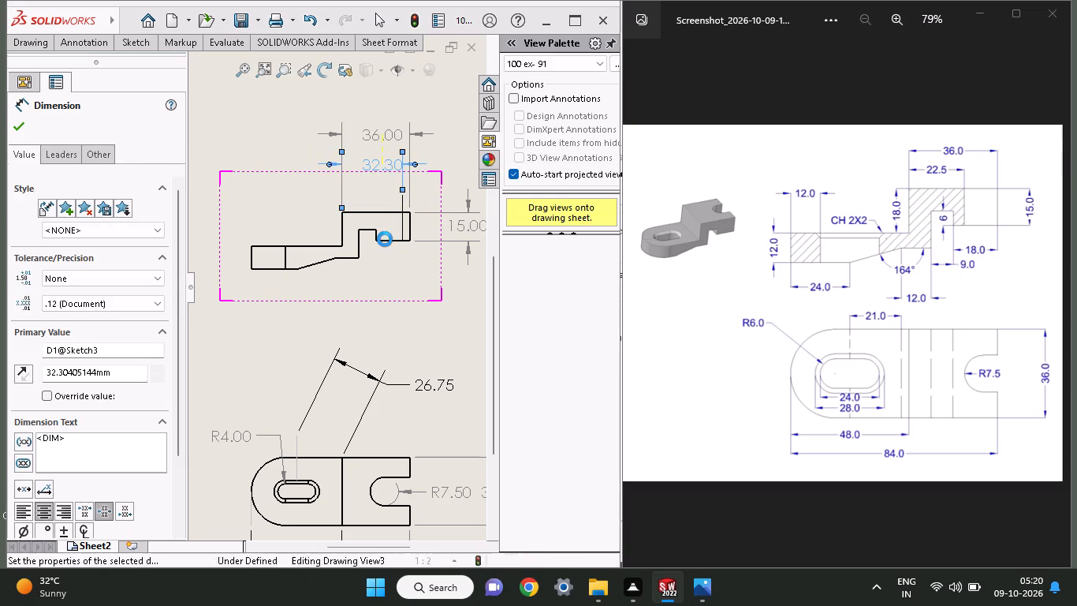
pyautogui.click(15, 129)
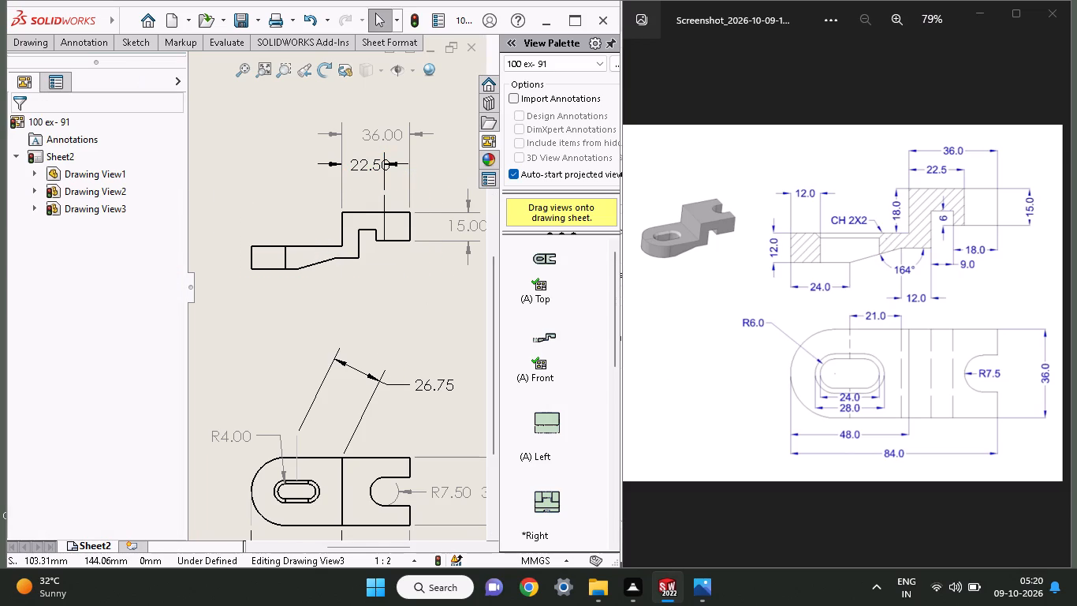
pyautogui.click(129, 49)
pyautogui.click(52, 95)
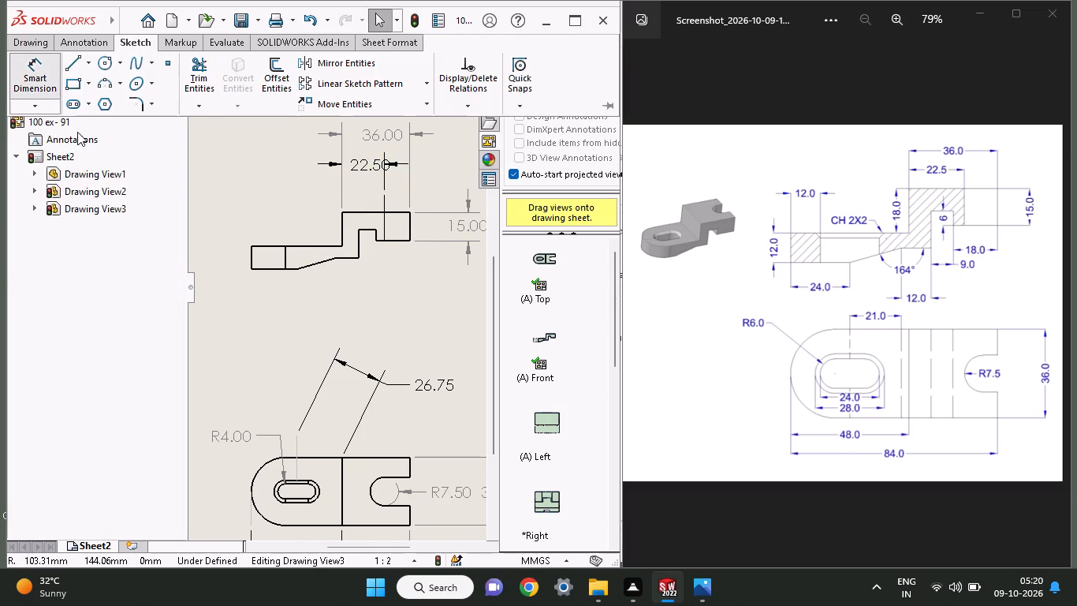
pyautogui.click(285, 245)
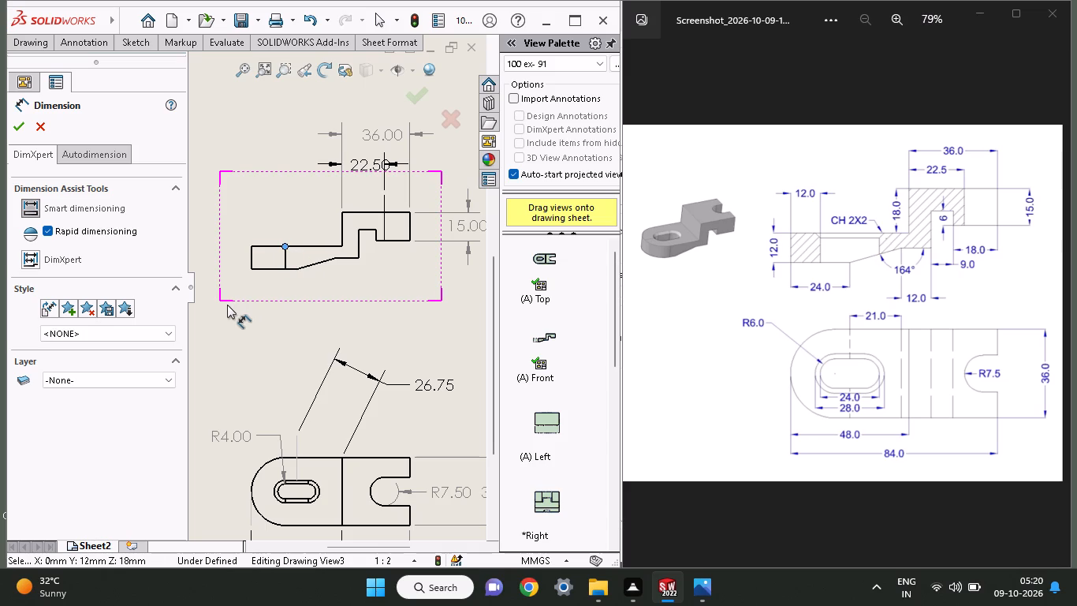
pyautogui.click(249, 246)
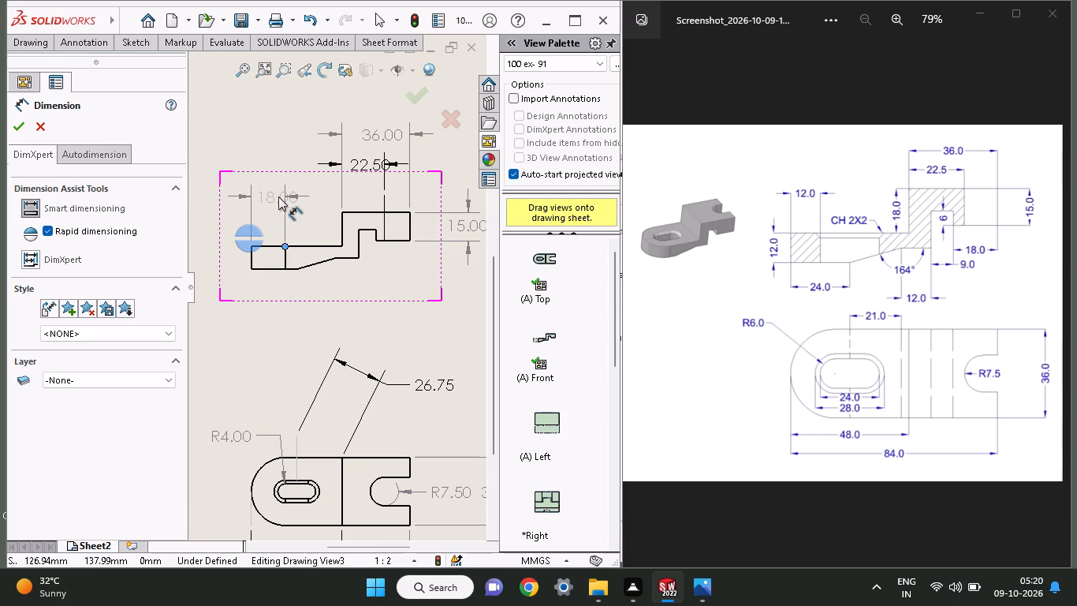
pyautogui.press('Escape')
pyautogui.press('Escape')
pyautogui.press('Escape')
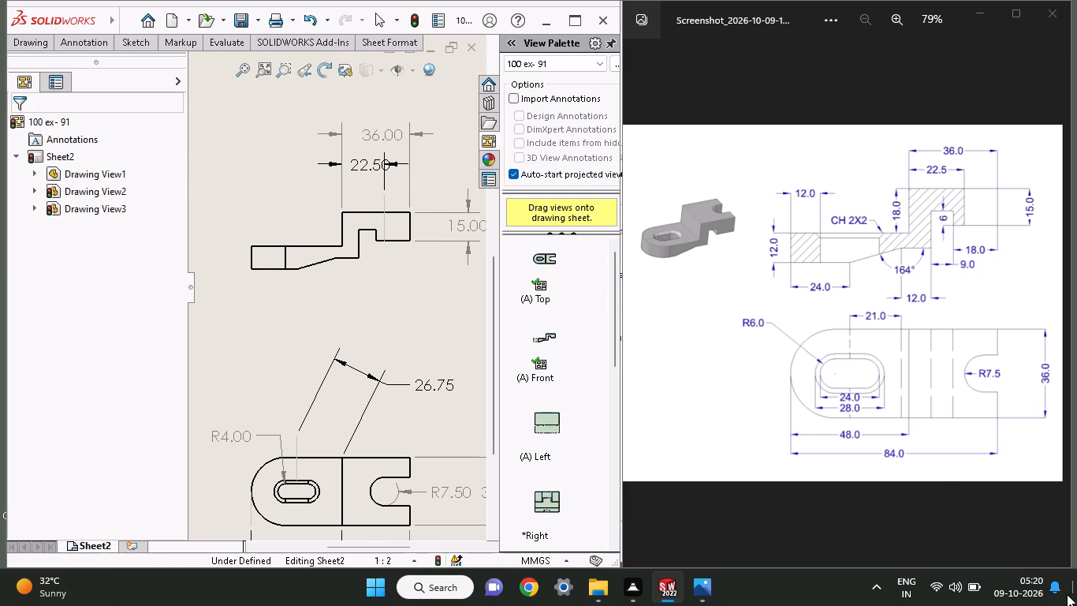
# Sketch a vertical line about 18 mm long in the front view, from the thin end's lower edge past its top edge, about 14 mm from the end.
pyautogui.click(120, 39)
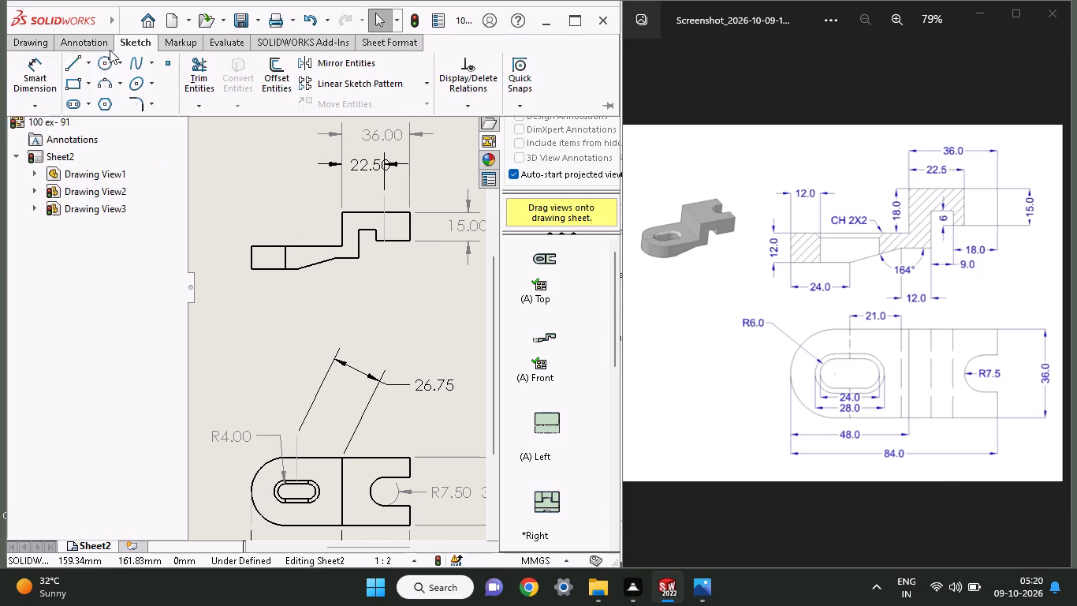
pyautogui.click(66, 66)
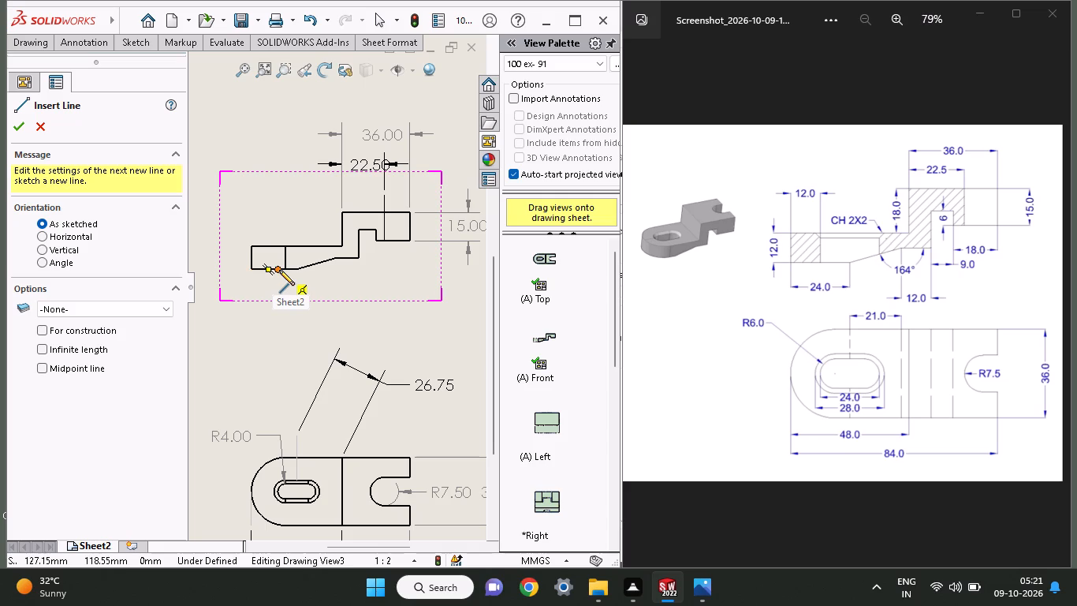
pyautogui.click(279, 270)
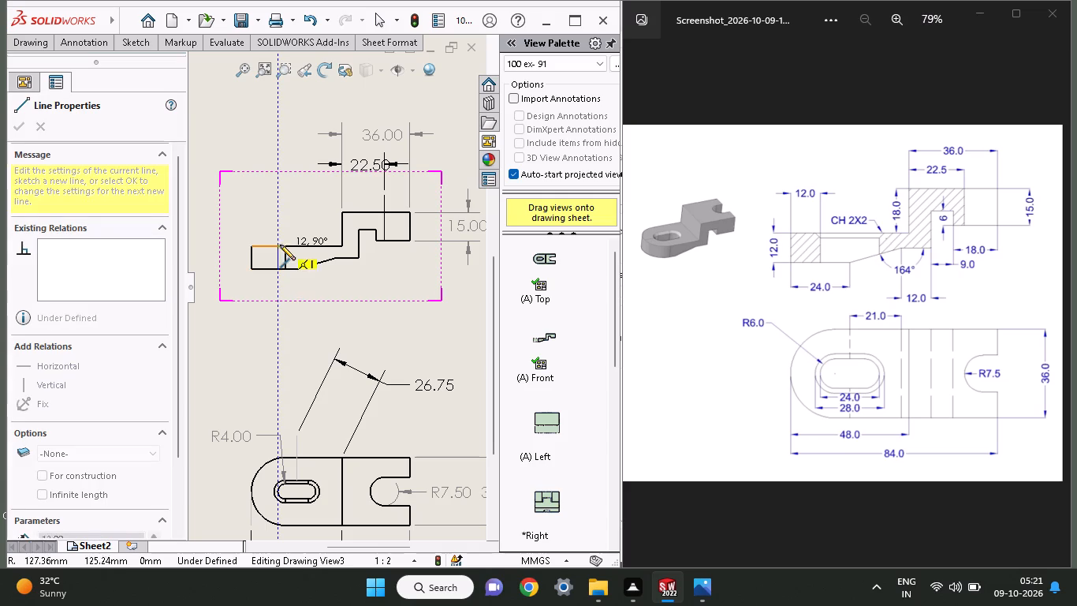
pyautogui.click(277, 234)
pyautogui.press('Escape')
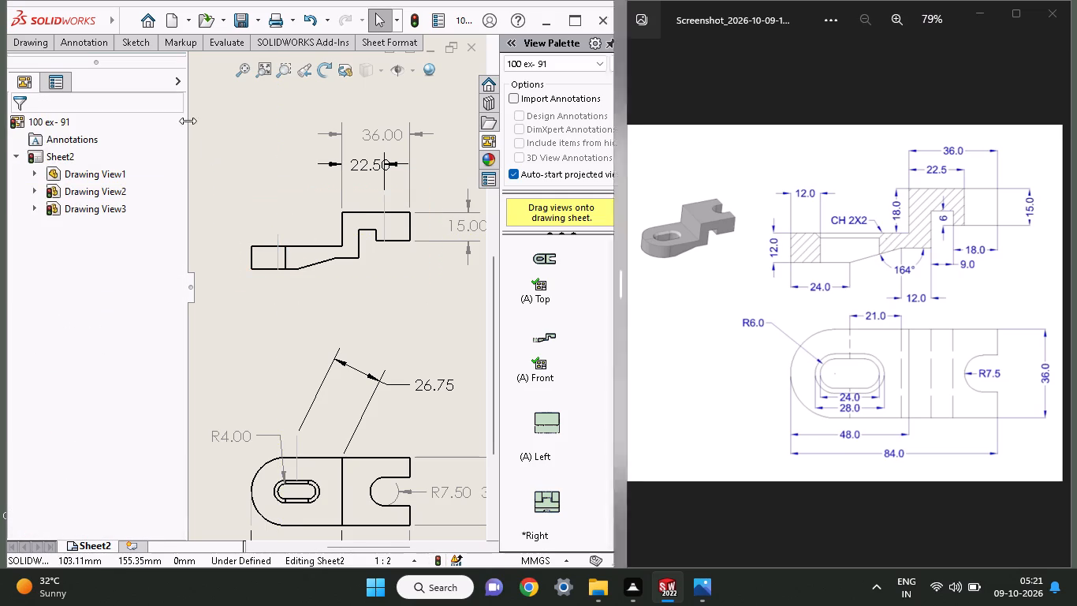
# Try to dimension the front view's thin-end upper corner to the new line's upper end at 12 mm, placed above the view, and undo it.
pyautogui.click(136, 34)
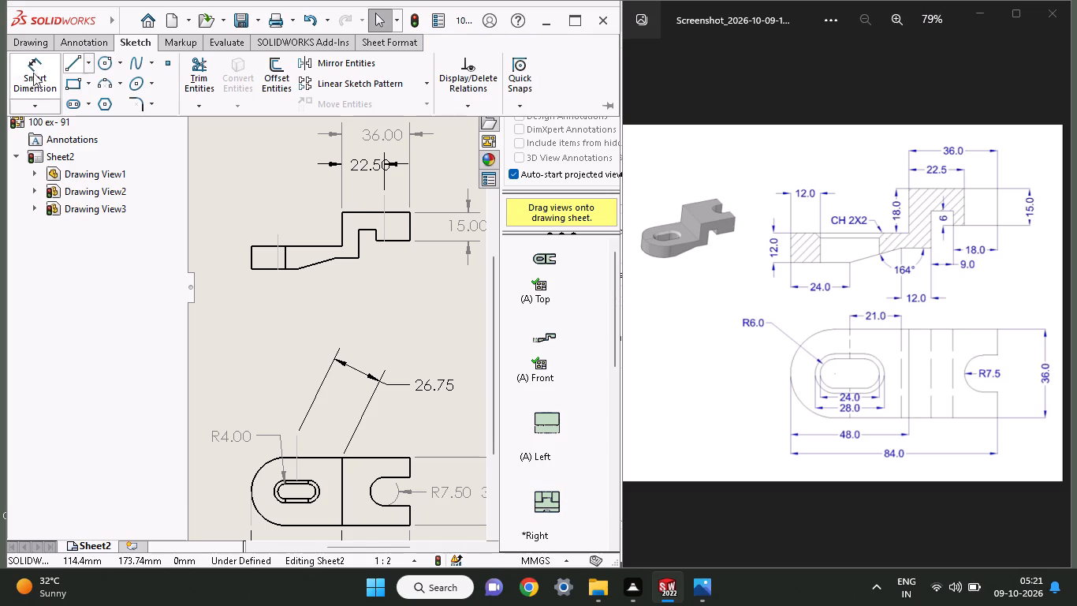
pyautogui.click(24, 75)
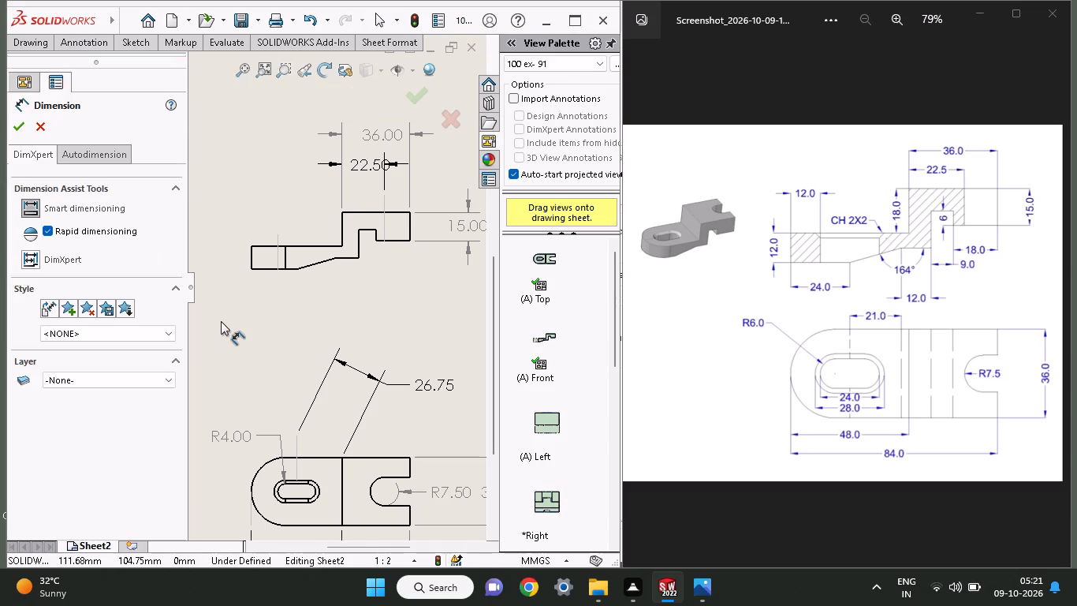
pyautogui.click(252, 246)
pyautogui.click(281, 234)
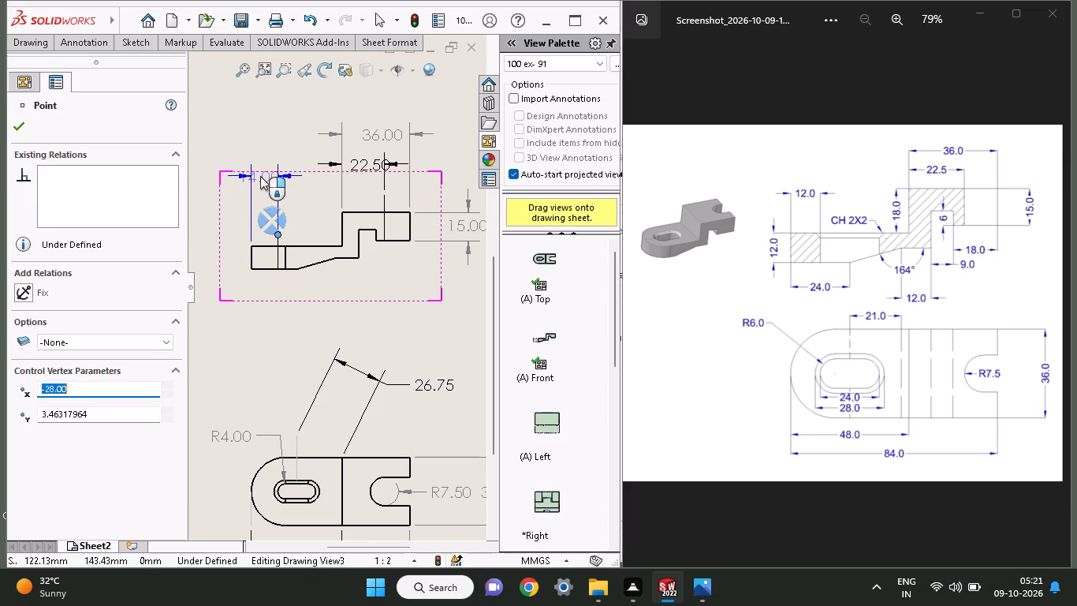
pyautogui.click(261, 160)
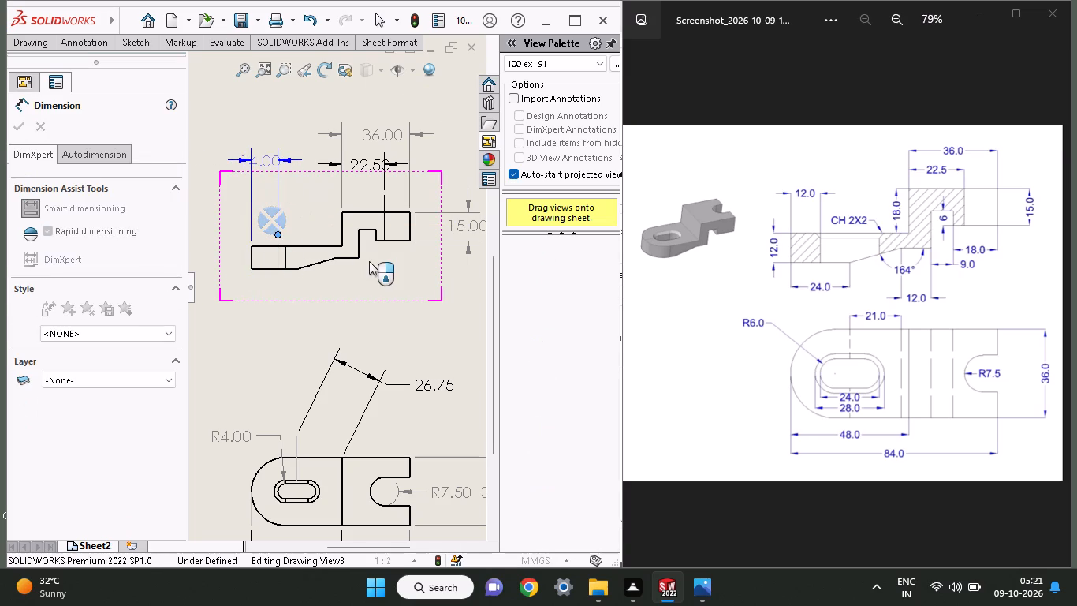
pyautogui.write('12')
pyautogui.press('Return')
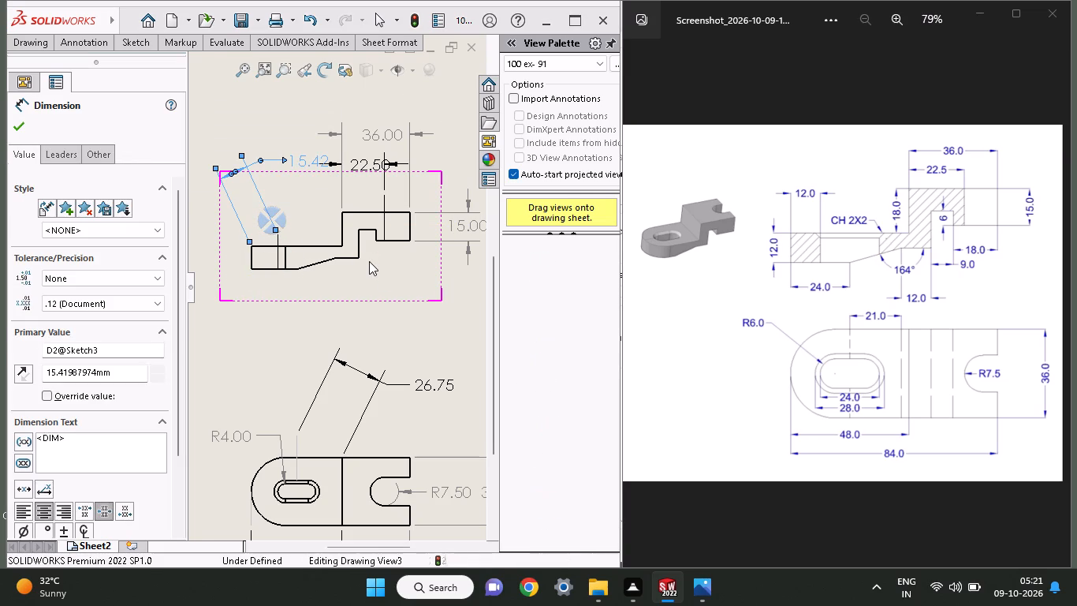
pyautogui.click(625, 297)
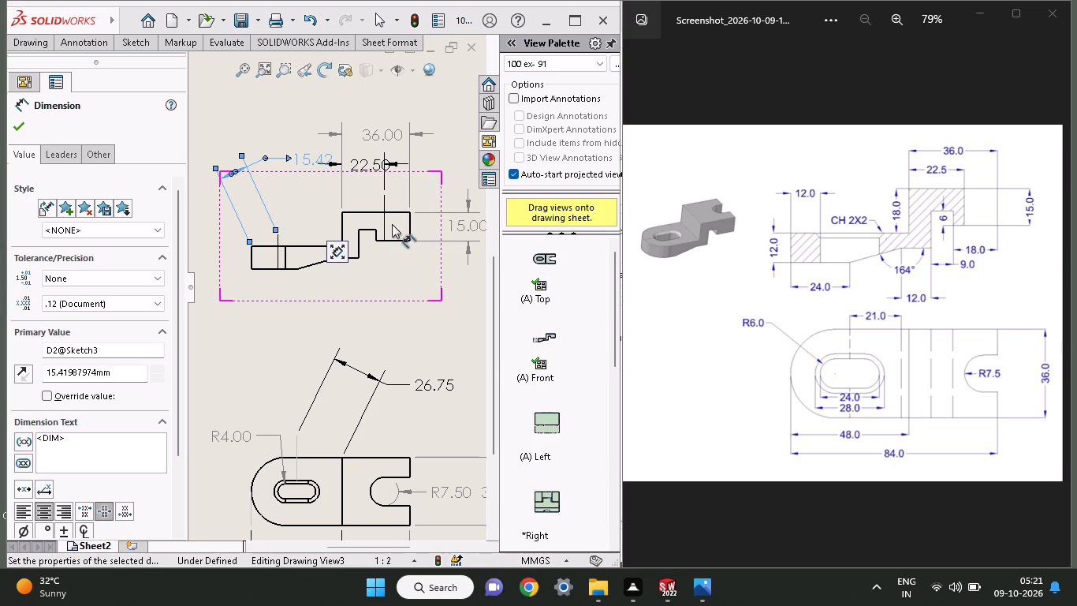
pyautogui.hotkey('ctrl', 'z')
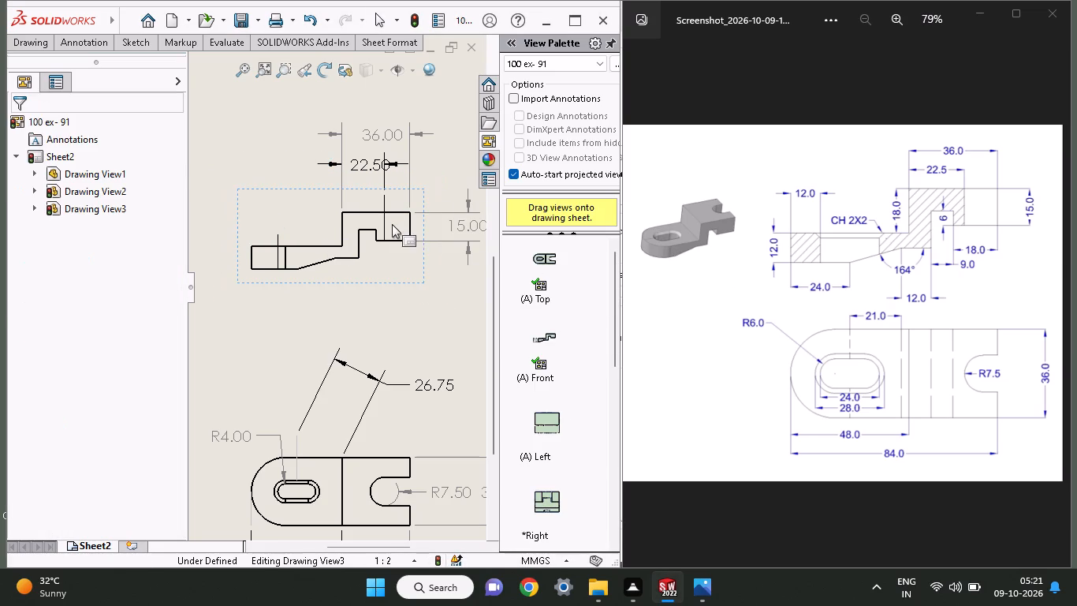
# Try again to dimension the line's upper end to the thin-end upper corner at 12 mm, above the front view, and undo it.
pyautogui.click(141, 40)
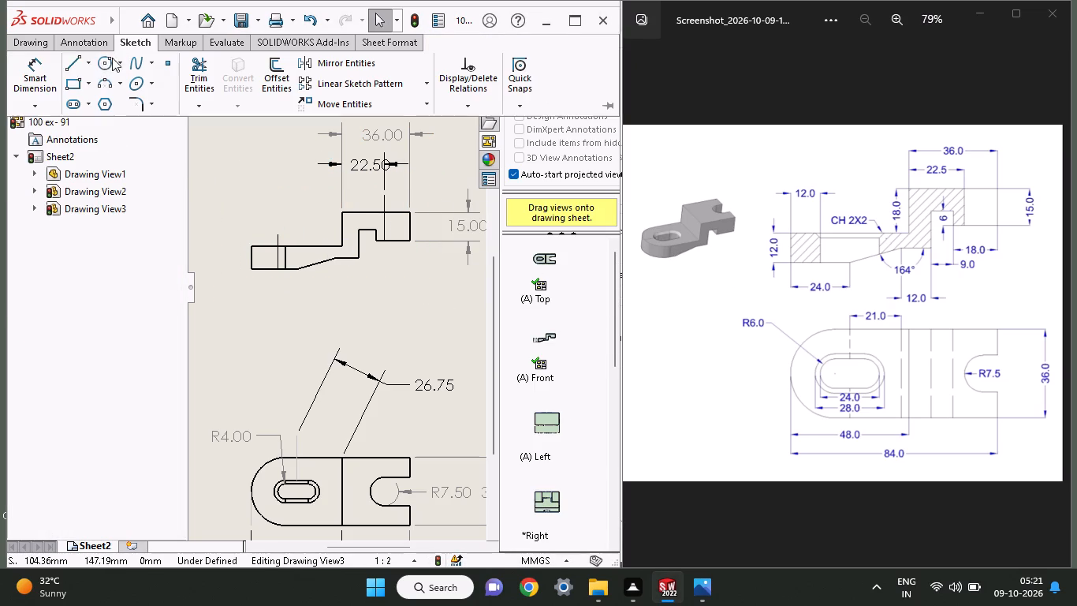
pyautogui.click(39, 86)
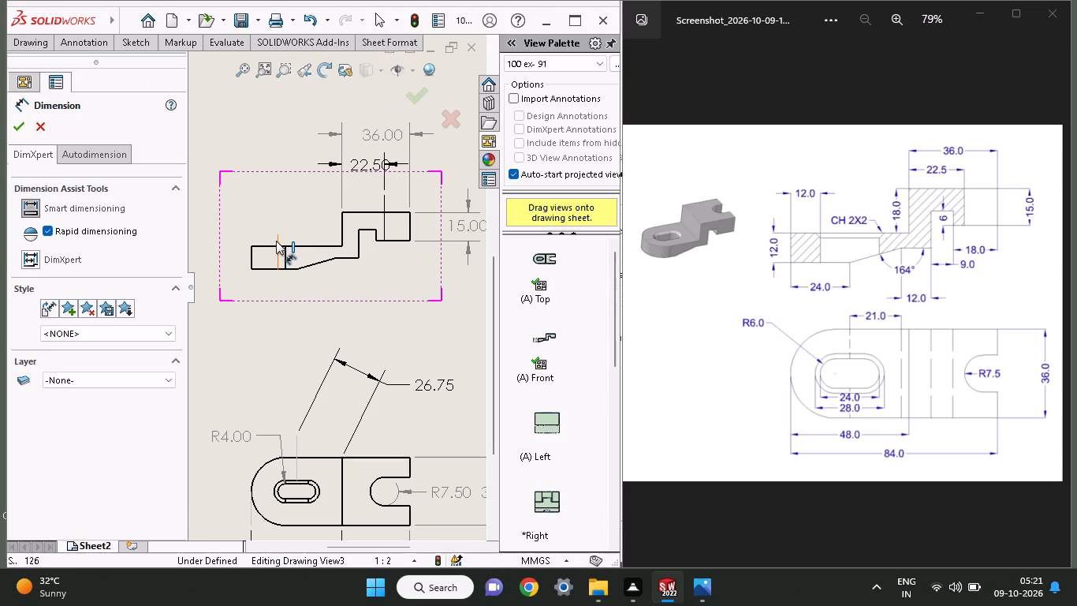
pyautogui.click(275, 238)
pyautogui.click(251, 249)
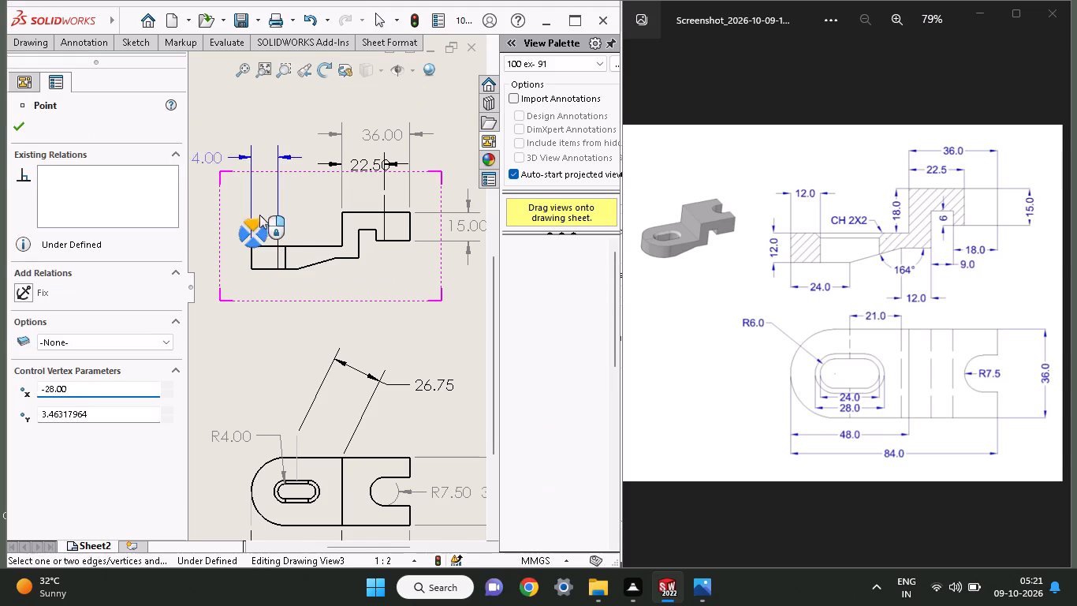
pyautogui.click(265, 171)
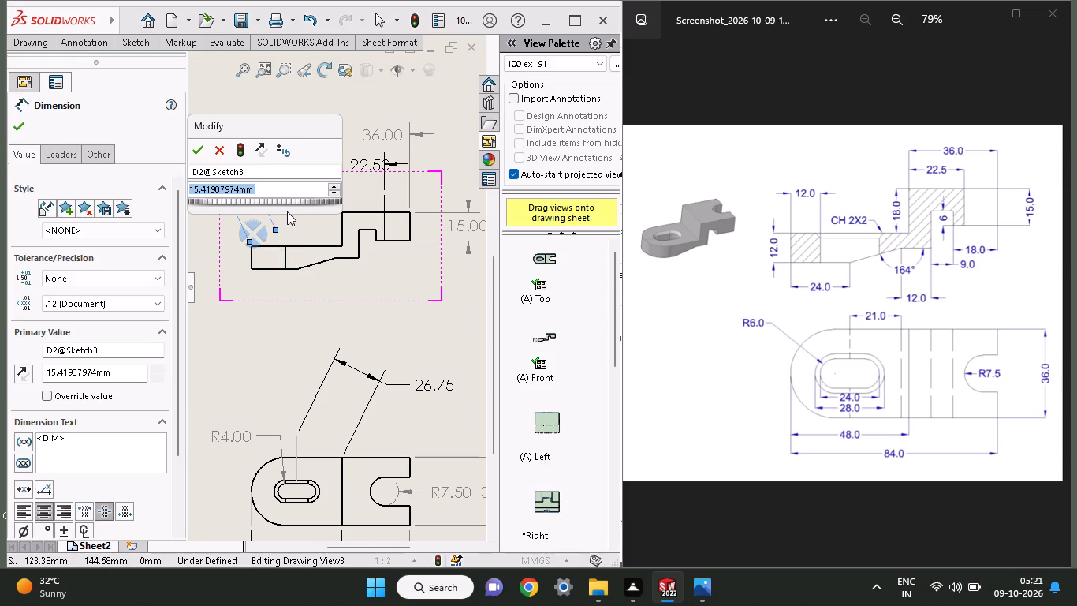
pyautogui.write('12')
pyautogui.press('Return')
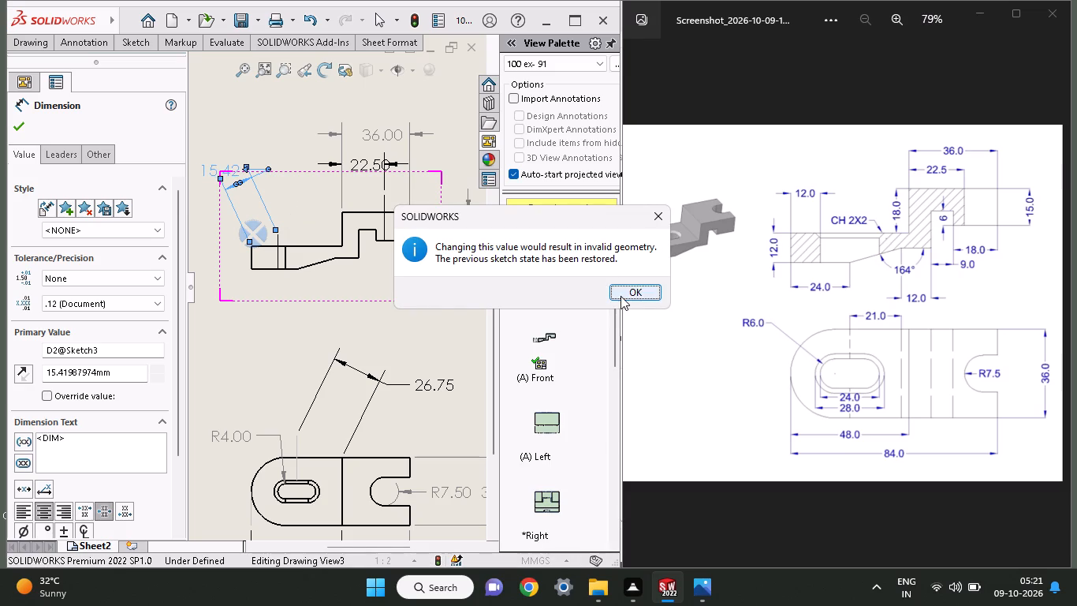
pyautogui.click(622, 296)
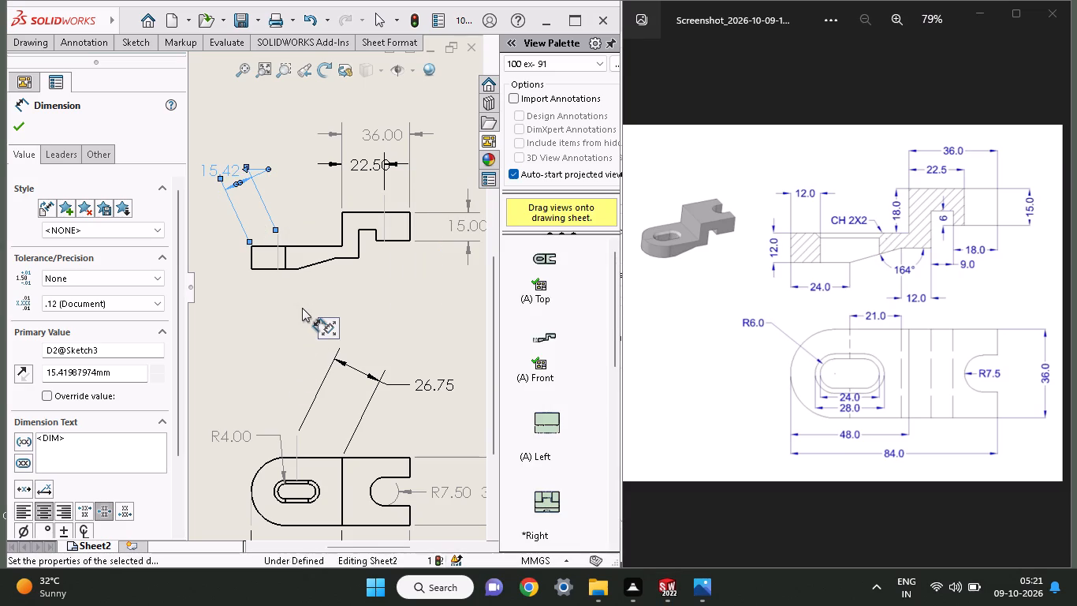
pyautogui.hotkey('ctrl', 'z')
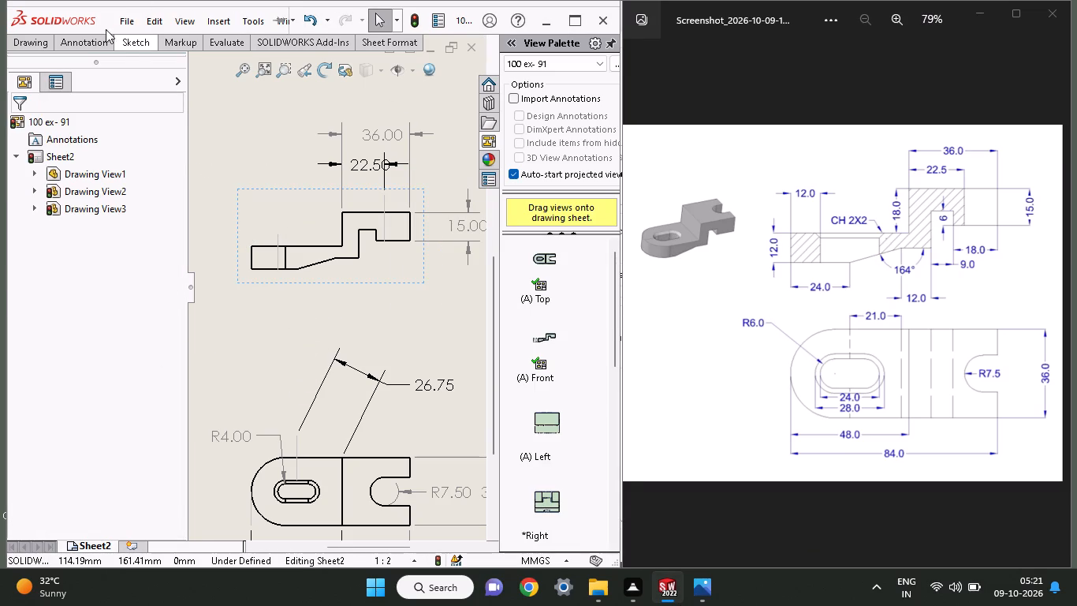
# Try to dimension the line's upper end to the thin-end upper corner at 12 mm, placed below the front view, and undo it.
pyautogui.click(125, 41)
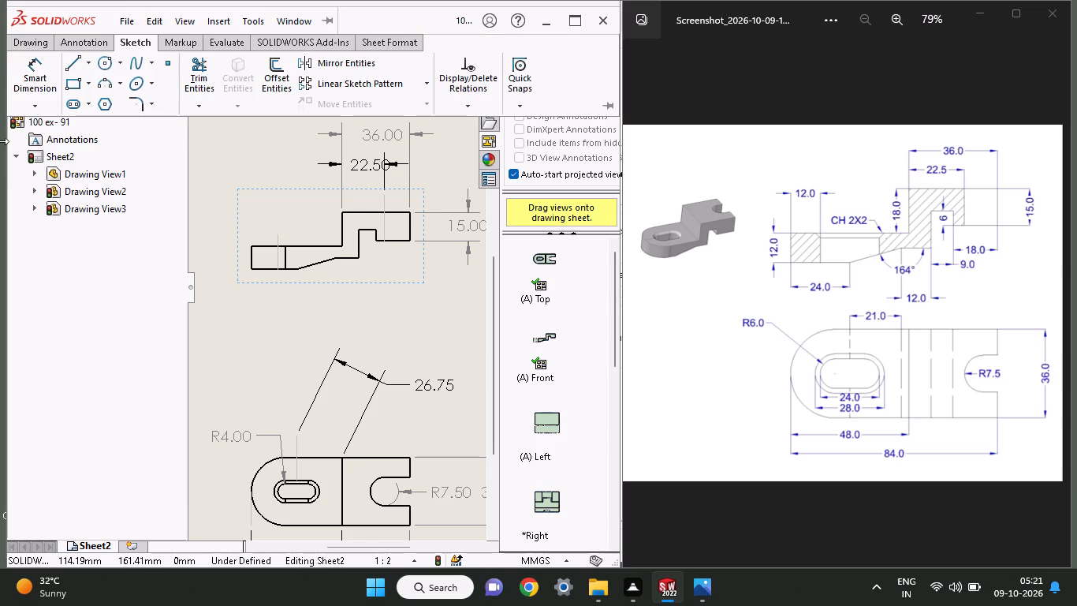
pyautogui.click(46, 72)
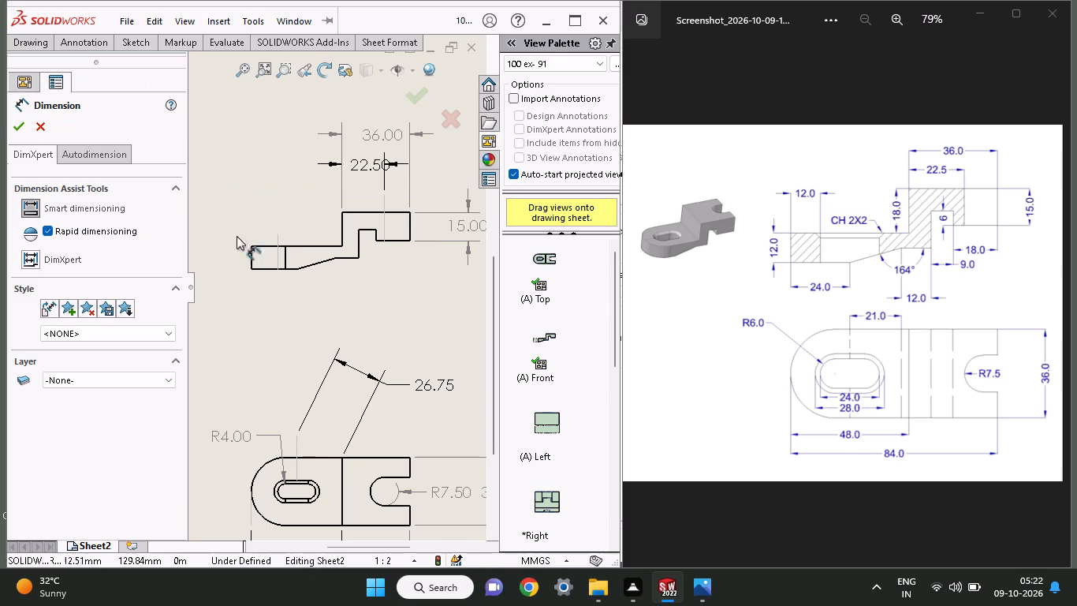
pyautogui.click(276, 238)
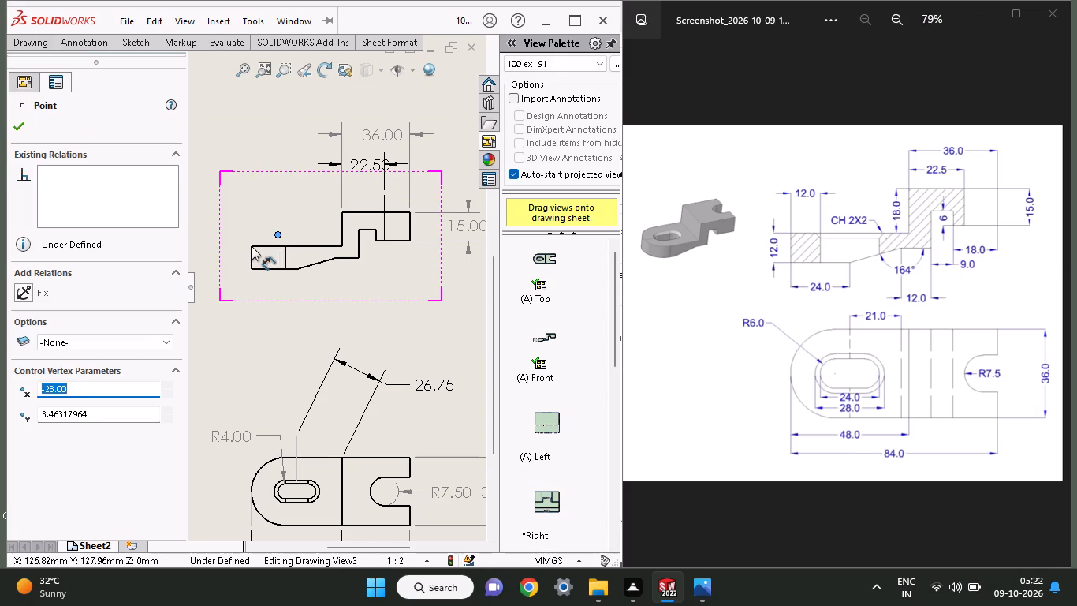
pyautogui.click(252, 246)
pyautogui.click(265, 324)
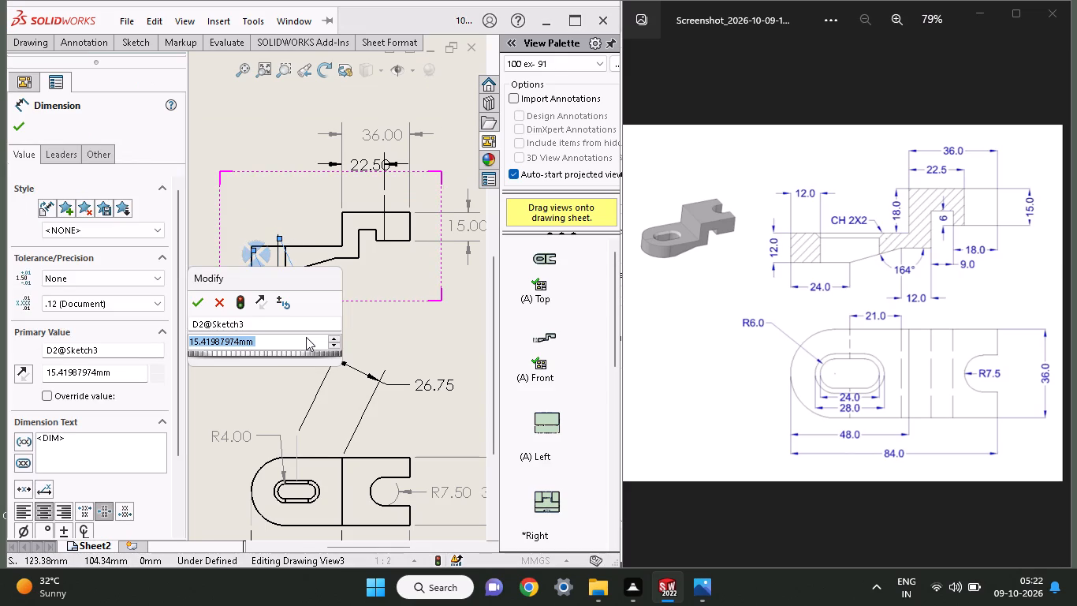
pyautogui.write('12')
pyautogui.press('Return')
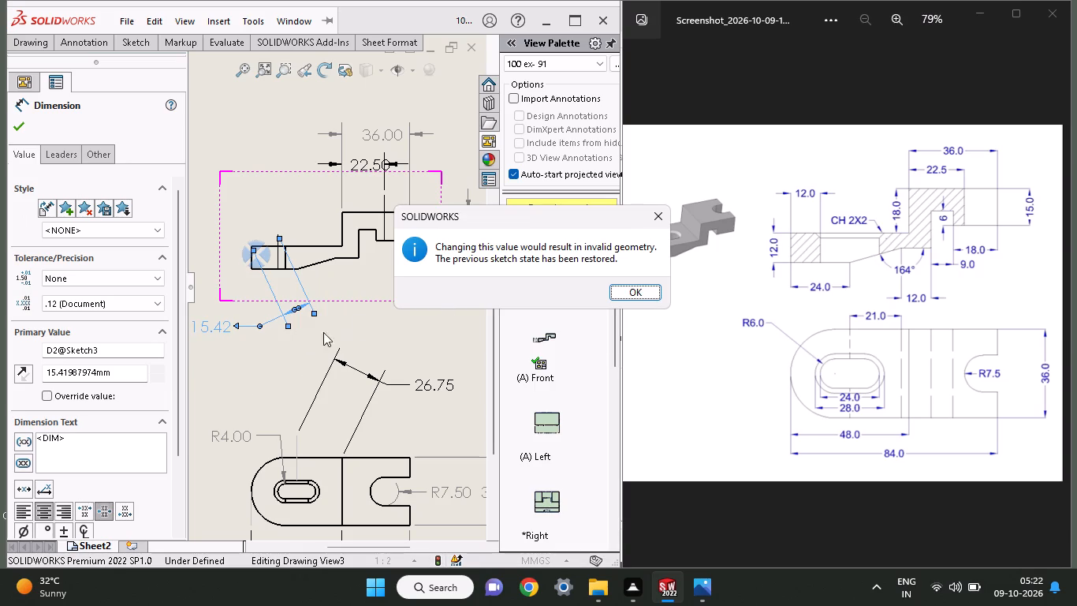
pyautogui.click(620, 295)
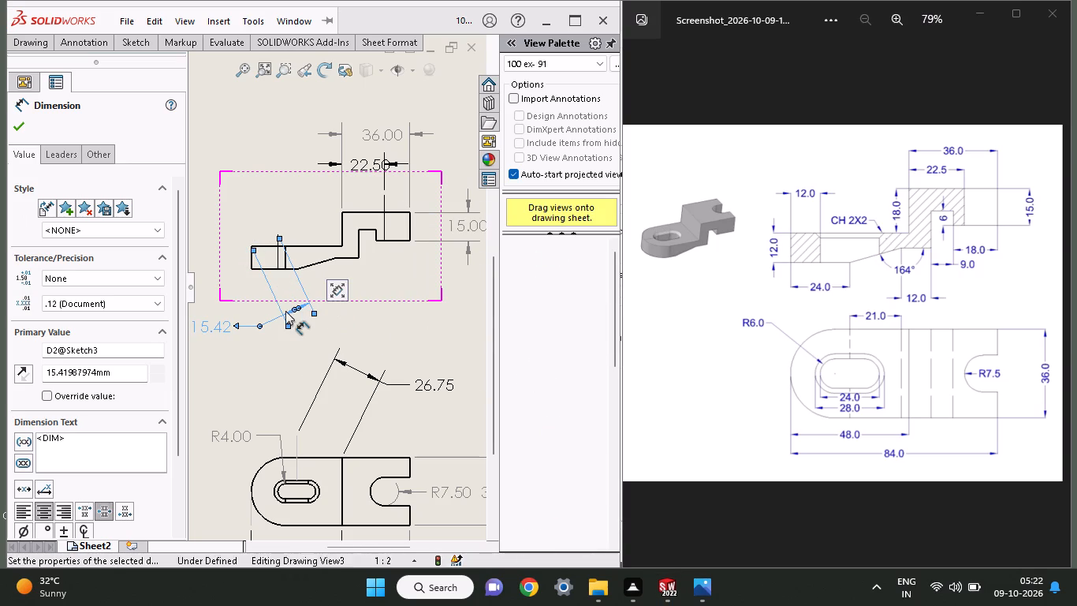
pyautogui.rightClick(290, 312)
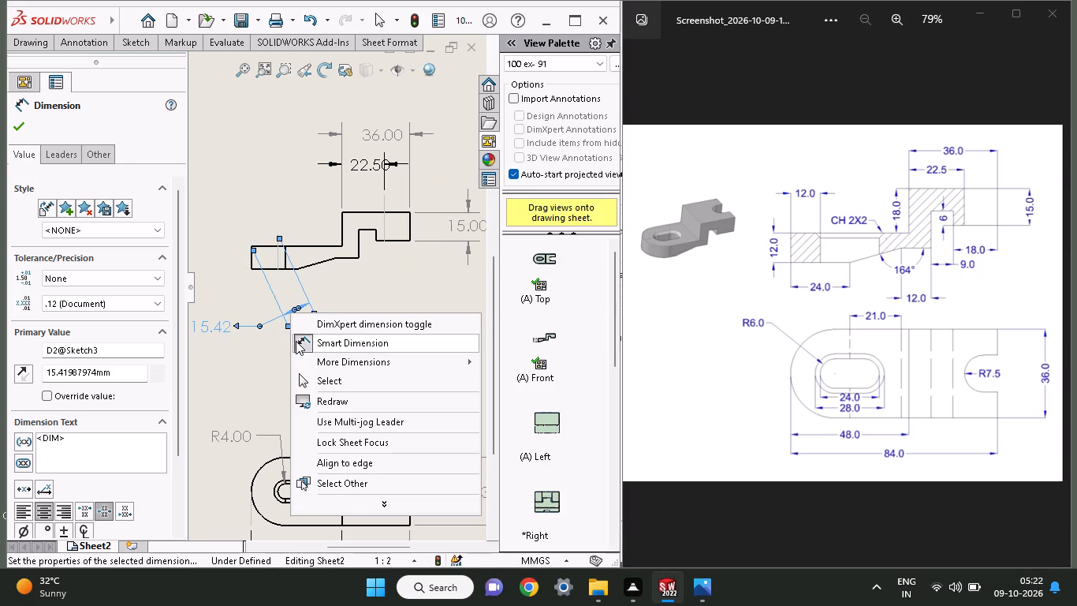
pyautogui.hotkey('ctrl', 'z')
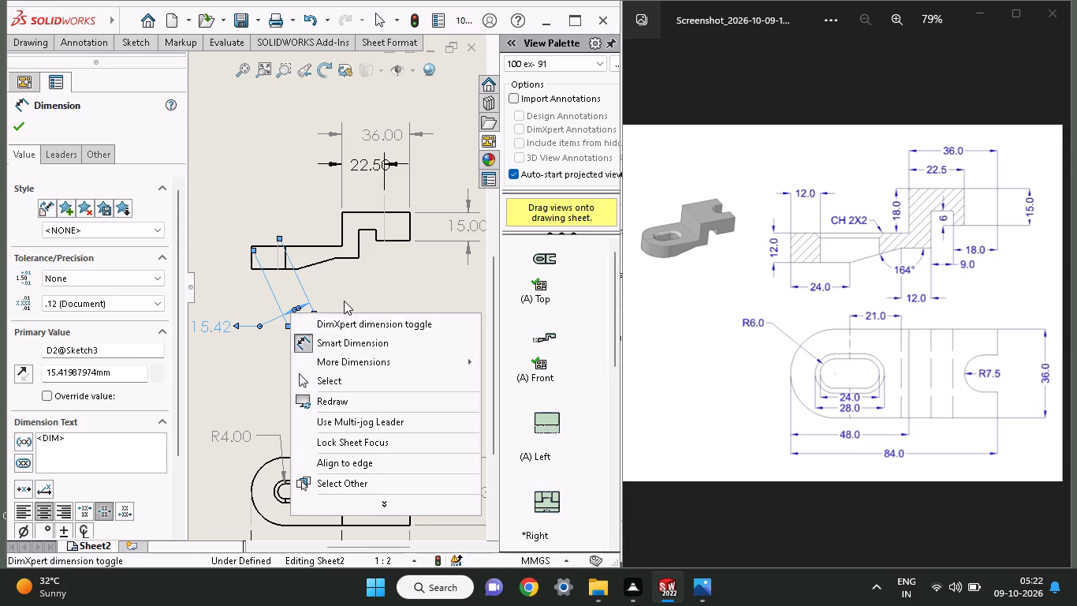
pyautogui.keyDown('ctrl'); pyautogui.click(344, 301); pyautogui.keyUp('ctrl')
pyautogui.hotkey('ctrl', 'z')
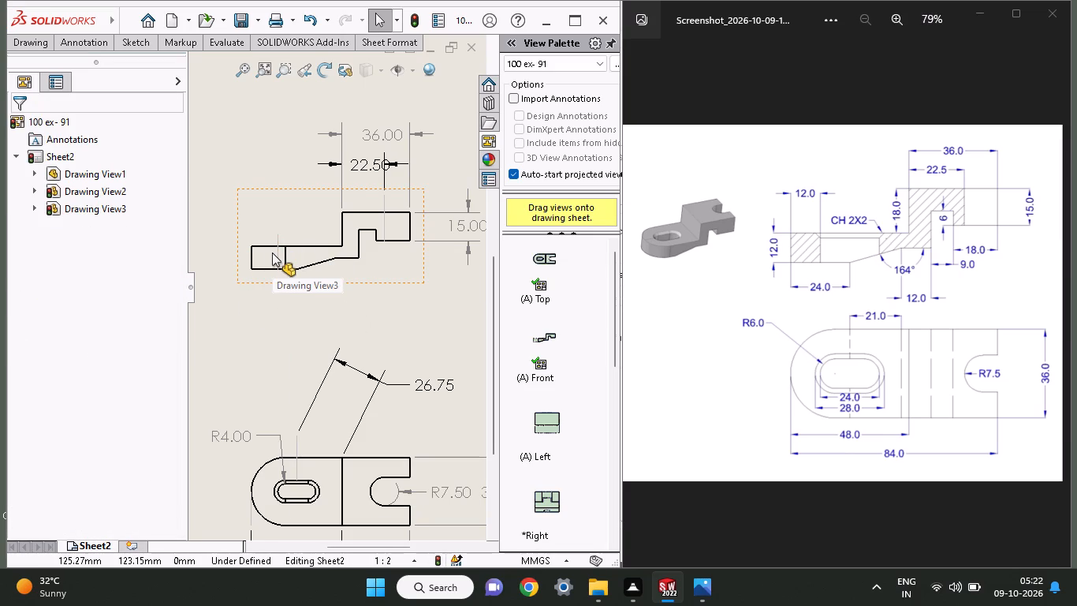
# Sketch a vertical line about 18 mm long along the front view's thin end face, from its lower corner past the upper corner.
pyautogui.click(138, 46)
pyautogui.click(71, 69)
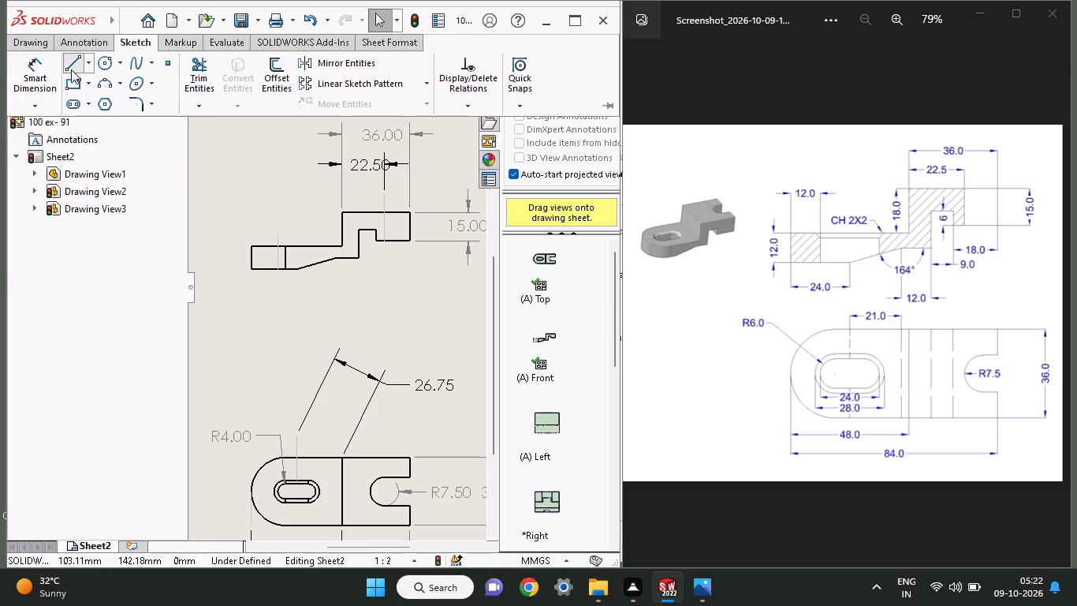
pyautogui.click(252, 271)
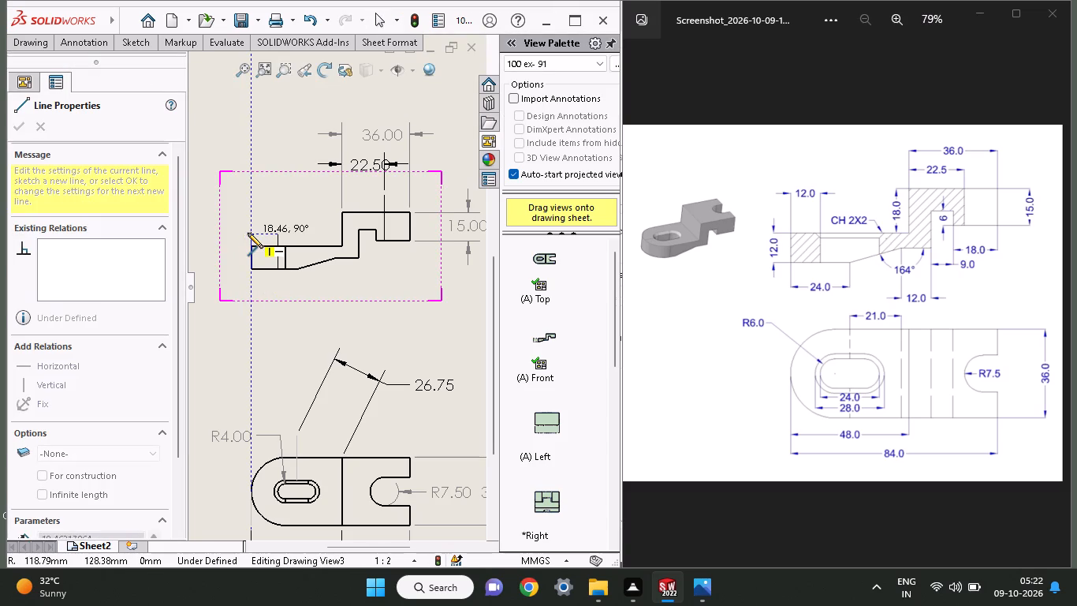
pyautogui.click(248, 233)
pyautogui.rightClick(243, 200)
pyautogui.click(266, 217)
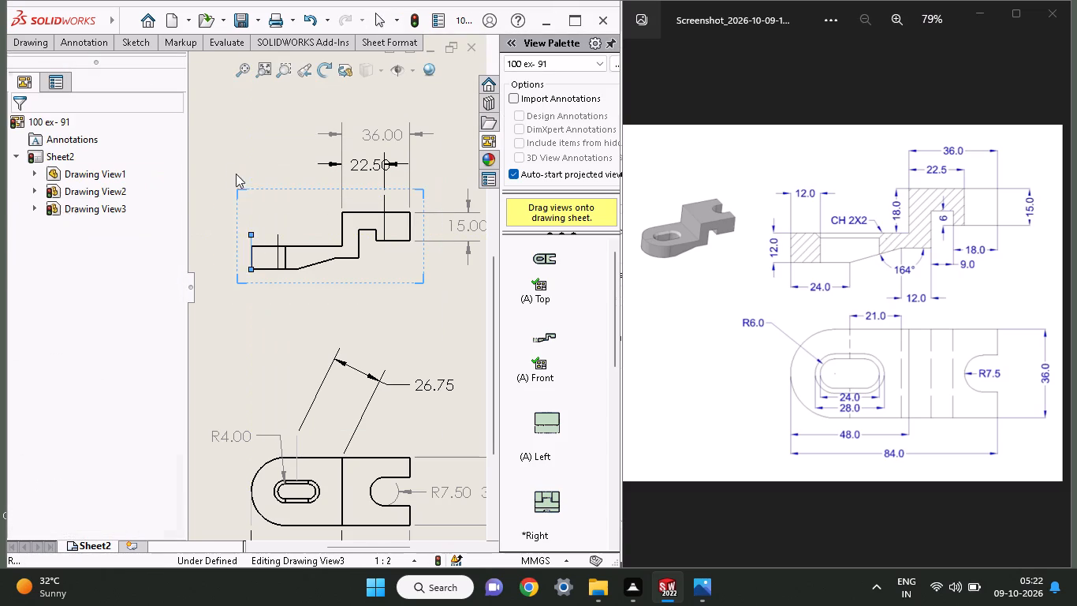
# Dimension the horizontal distance between the upper ends of the two sketched lines at the thin end, placed above the front view.
pyautogui.click(126, 50)
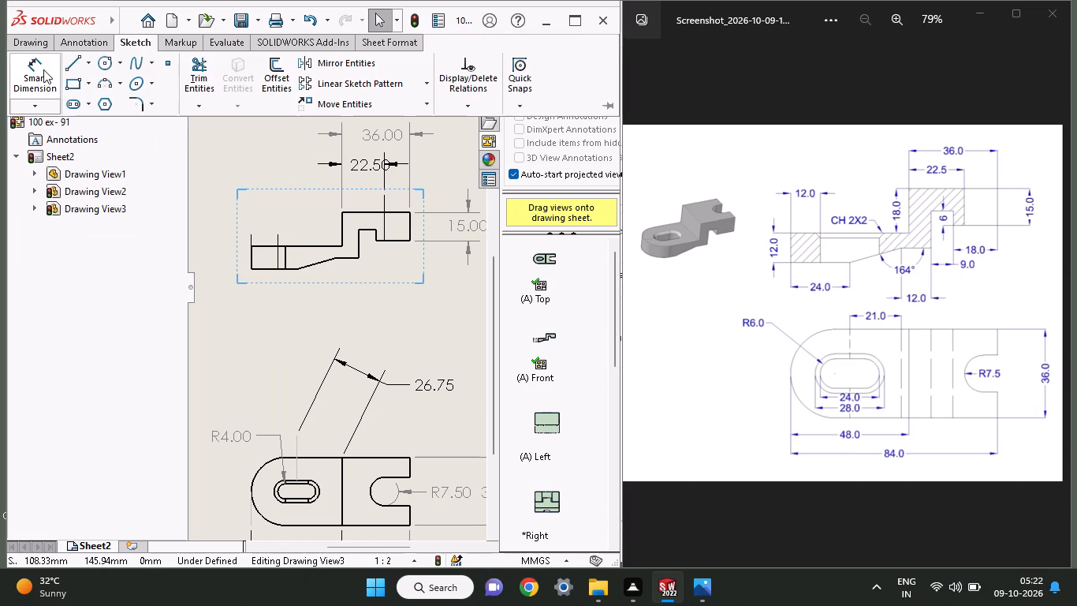
pyautogui.click(43, 69)
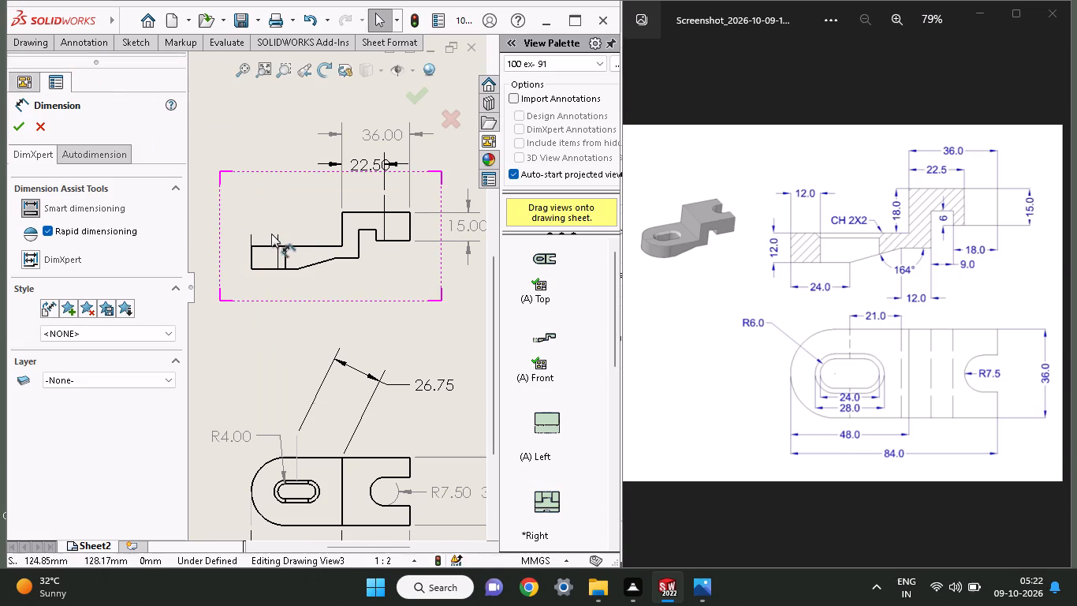
pyautogui.click(277, 234)
pyautogui.click(249, 237)
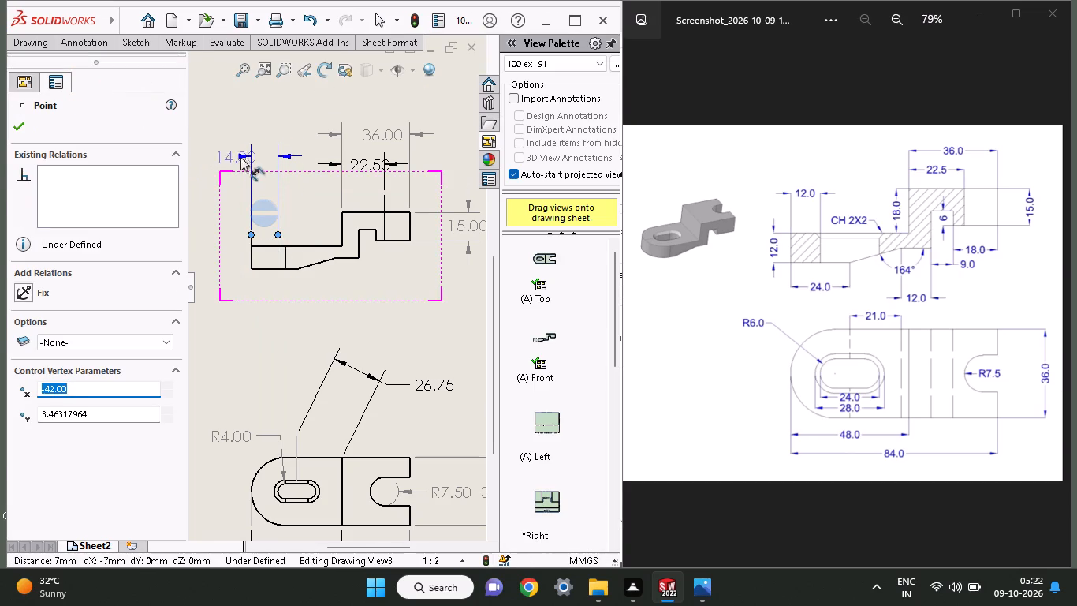
pyautogui.click(214, 148)
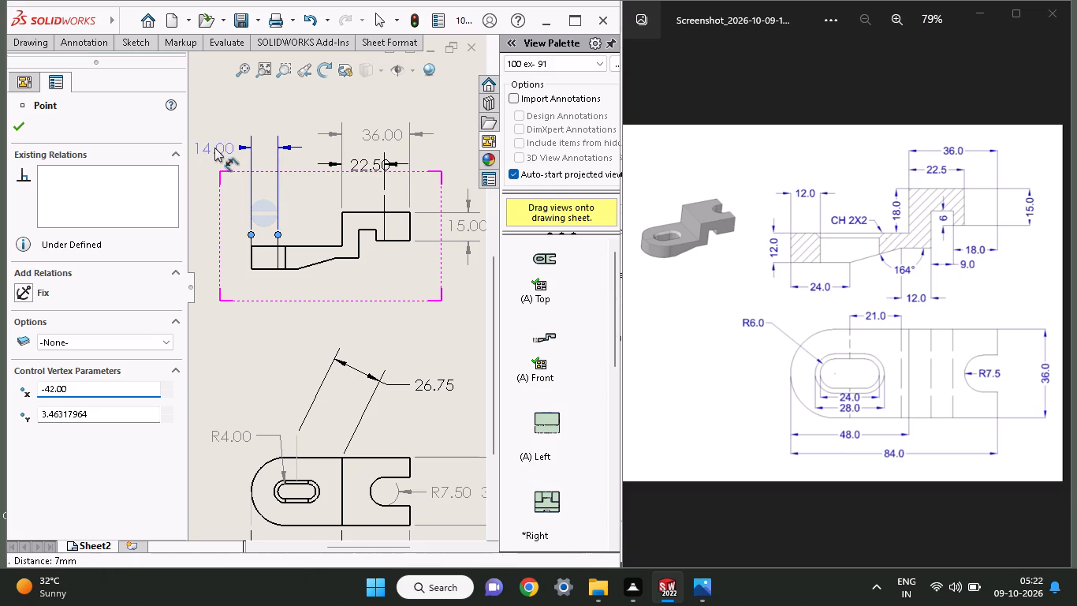
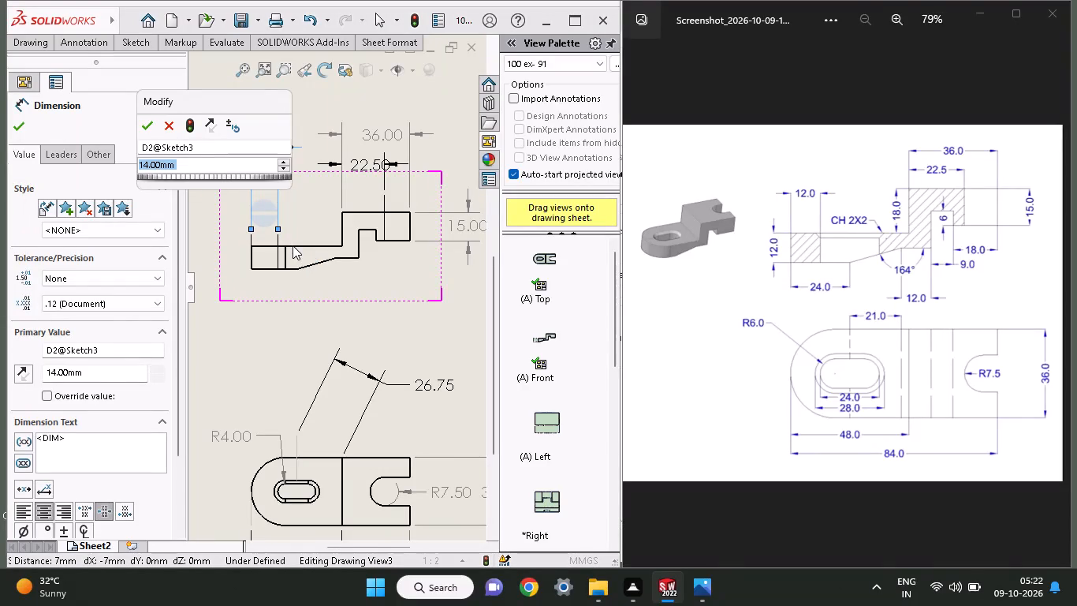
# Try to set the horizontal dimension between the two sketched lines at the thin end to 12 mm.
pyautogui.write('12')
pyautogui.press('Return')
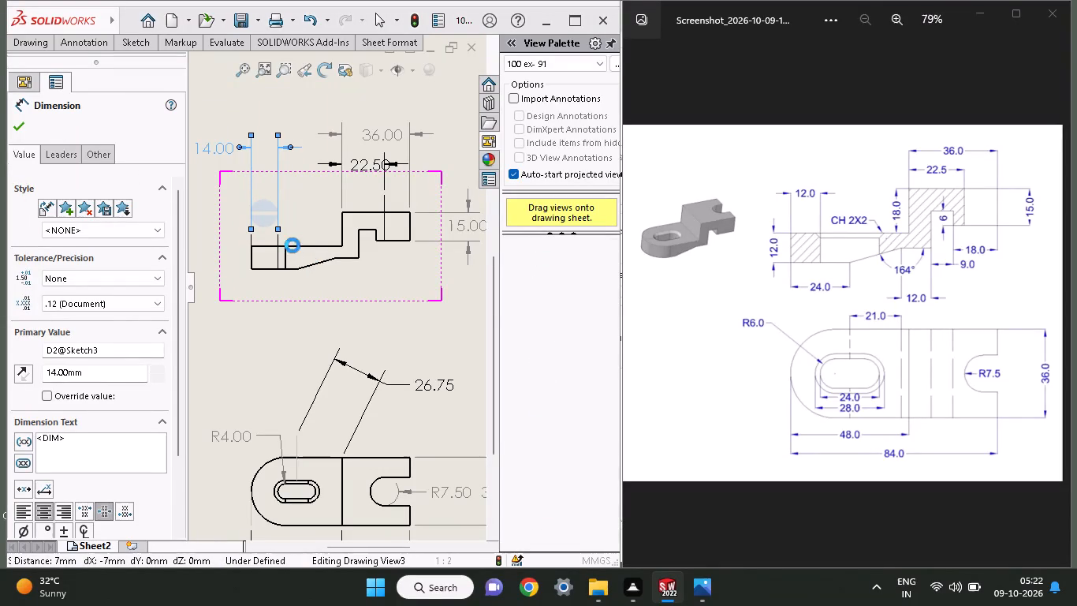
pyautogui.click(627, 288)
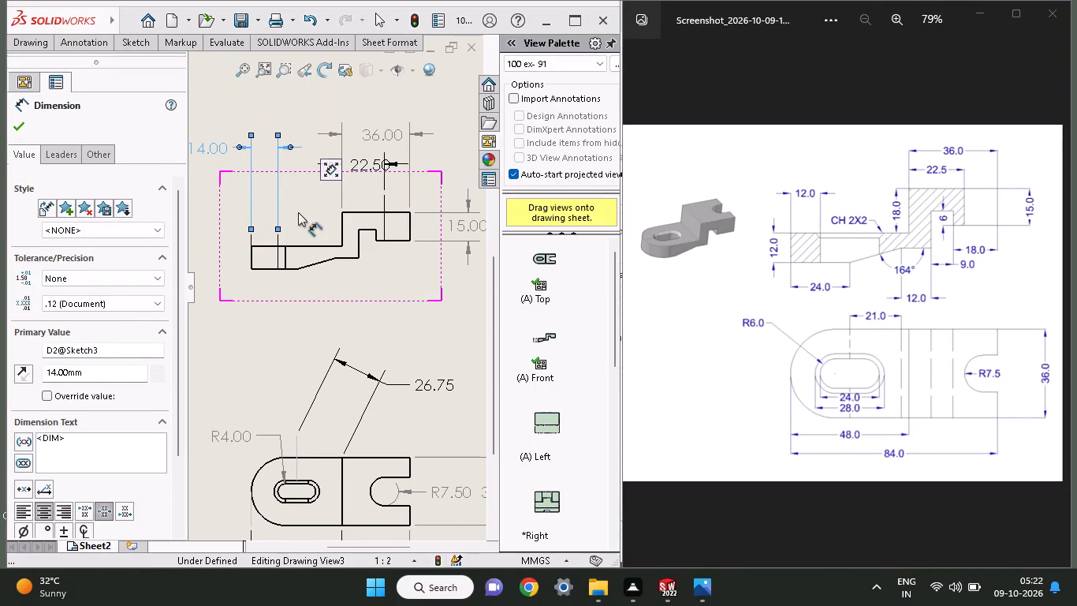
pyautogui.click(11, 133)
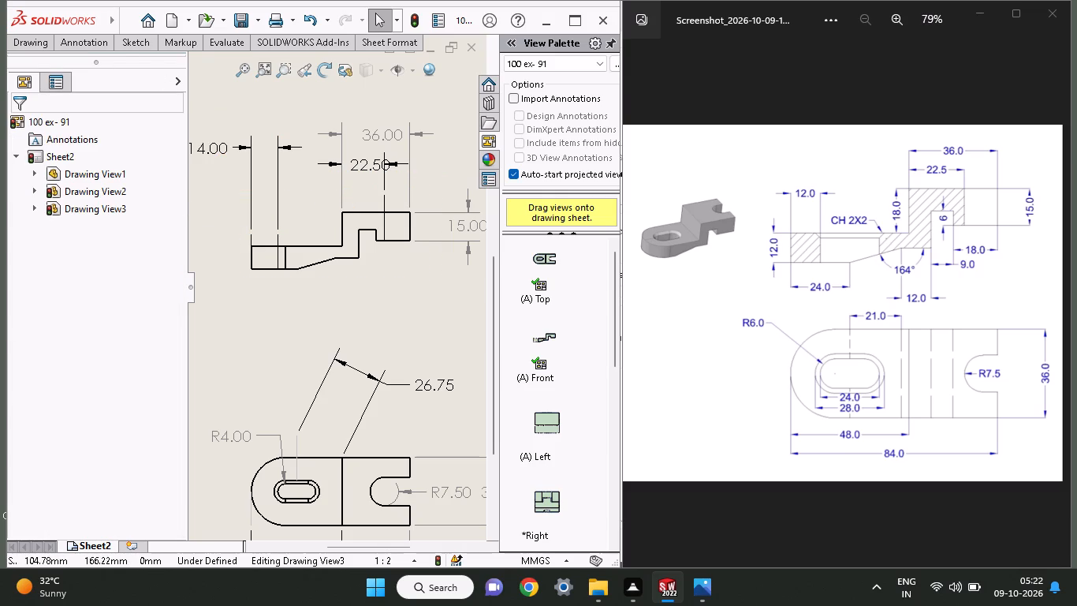
# Dimension the front view's bottom edge from the thin-end lower corner to the start of the slope, below the view, as a driven dimension.
pyautogui.click(132, 46)
pyautogui.click(20, 72)
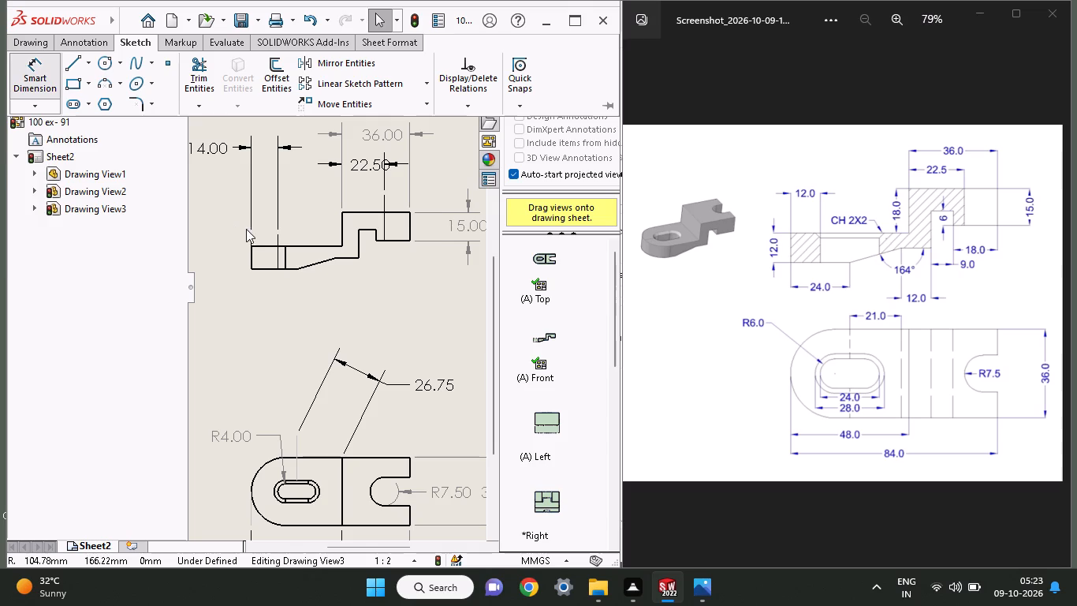
pyautogui.click(298, 270)
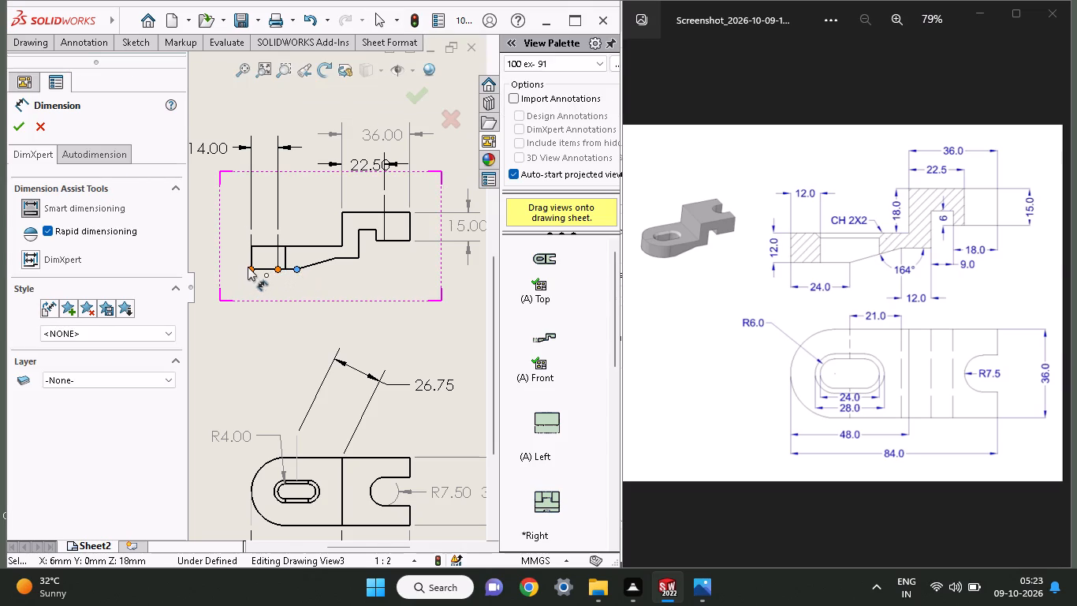
pyautogui.click(248, 267)
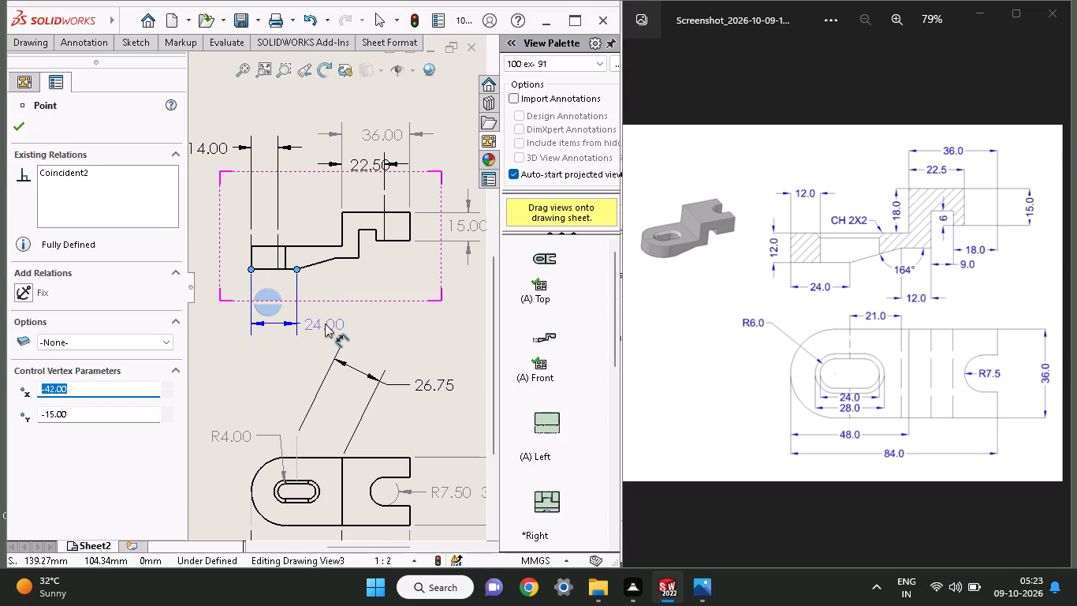
pyautogui.click(274, 324)
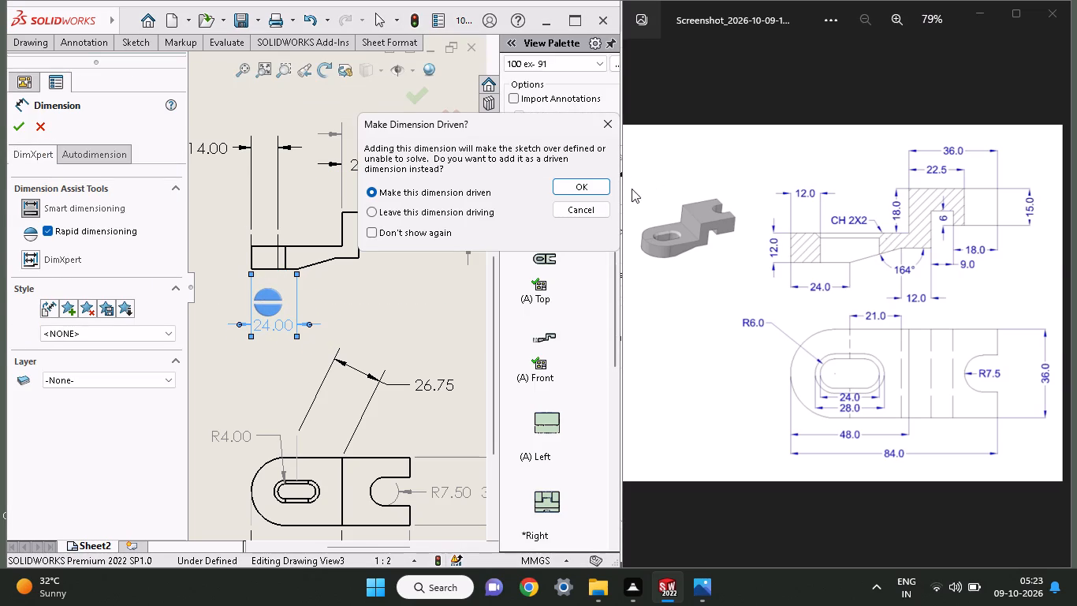
pyautogui.click(553, 186)
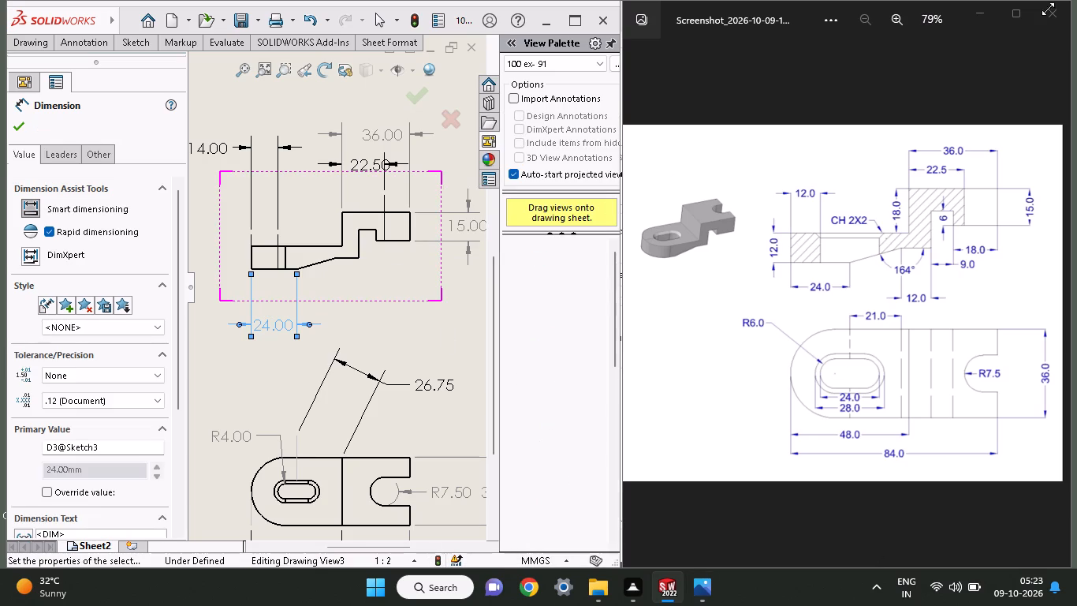
pyautogui.click(130, 50)
pyautogui.click(55, 70)
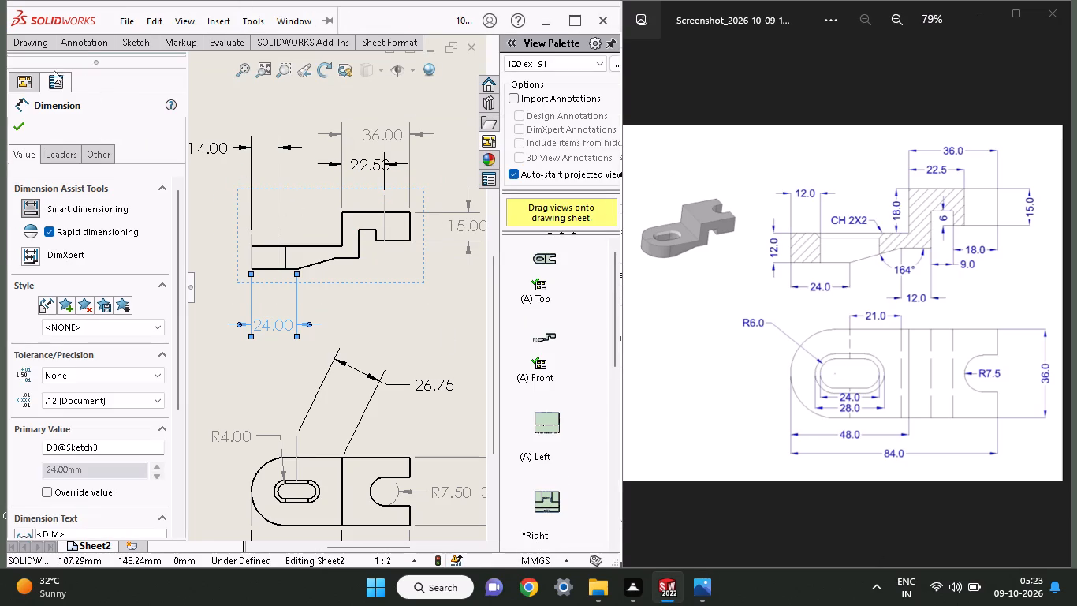
pyautogui.click(20, 122)
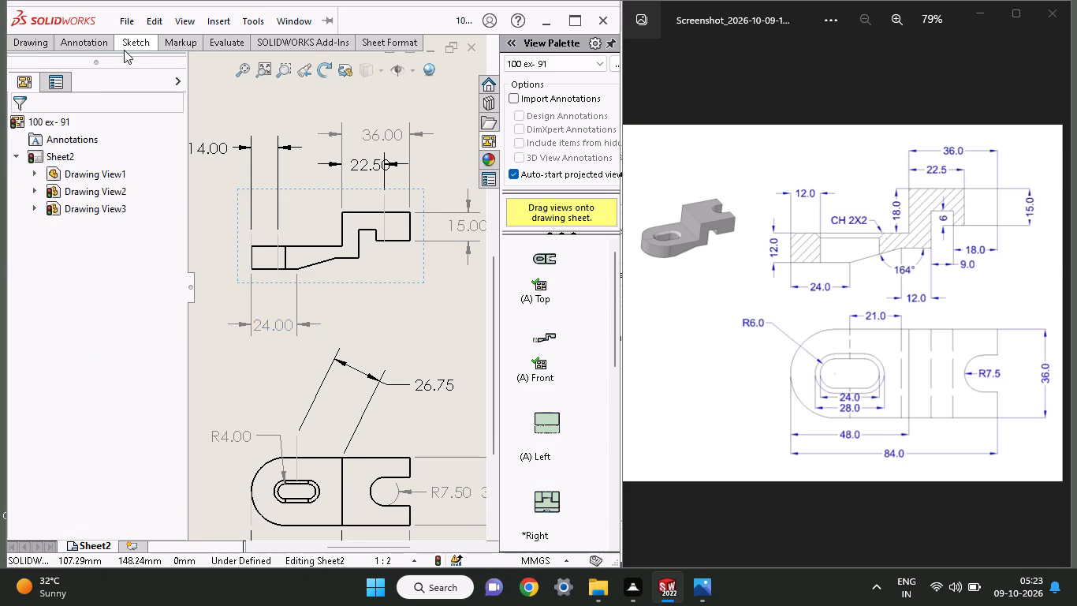
# Dimension the height of the underside notch's short vertical edge in the front view, placing the dimension below the notch.
pyautogui.click(129, 47)
pyautogui.click(24, 79)
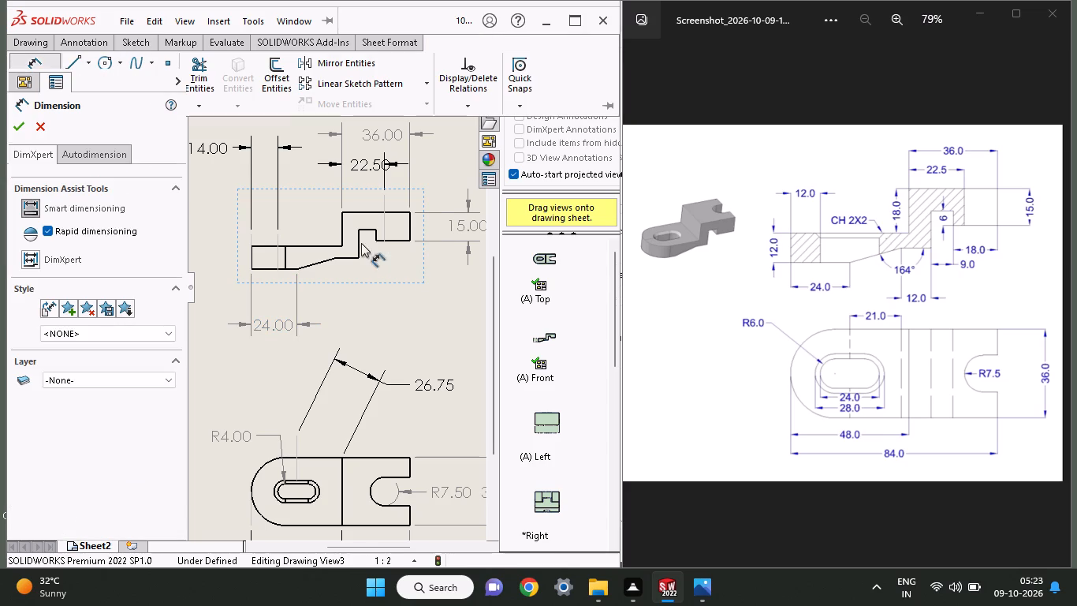
pyautogui.click(375, 241)
pyautogui.click(375, 230)
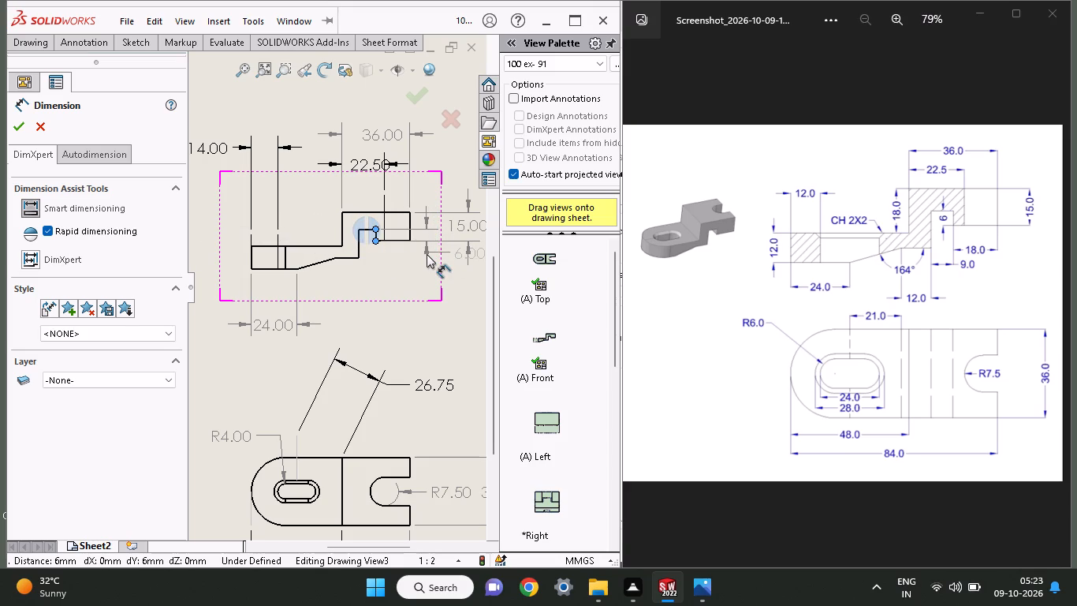
pyautogui.click(373, 272)
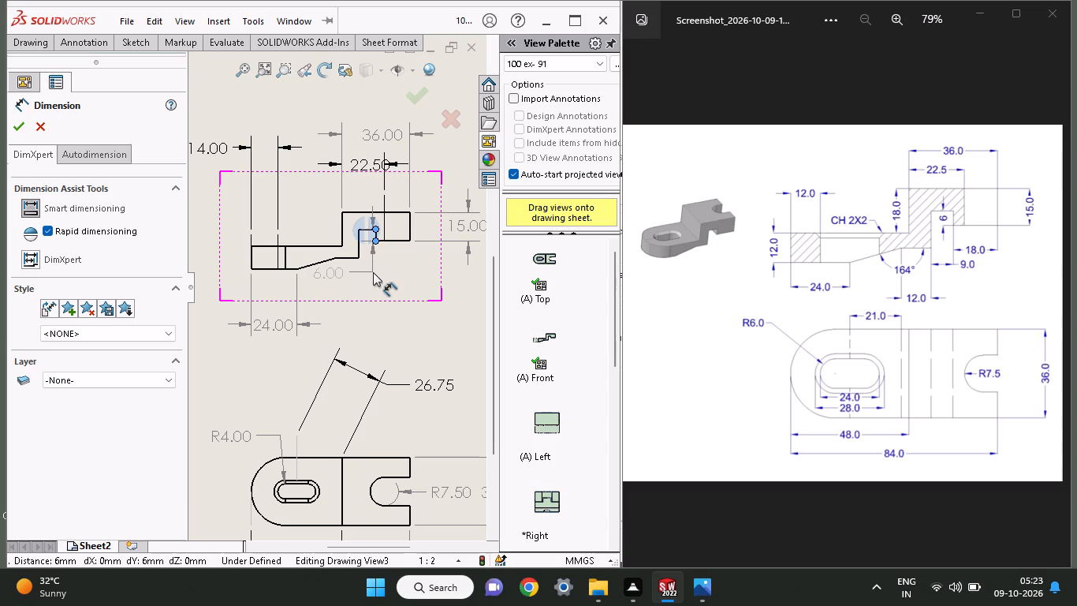
pyautogui.click(17, 124)
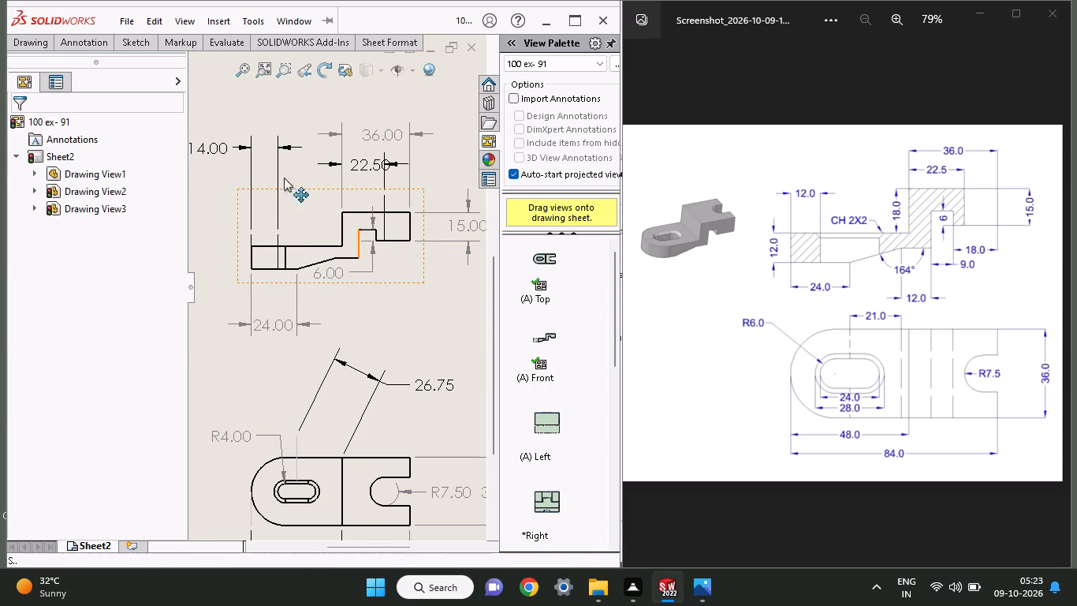
# Dimension the angle between the sloped underside edge and the adjoining horizontal edge in the front view, placed below the view.
pyautogui.click(131, 49)
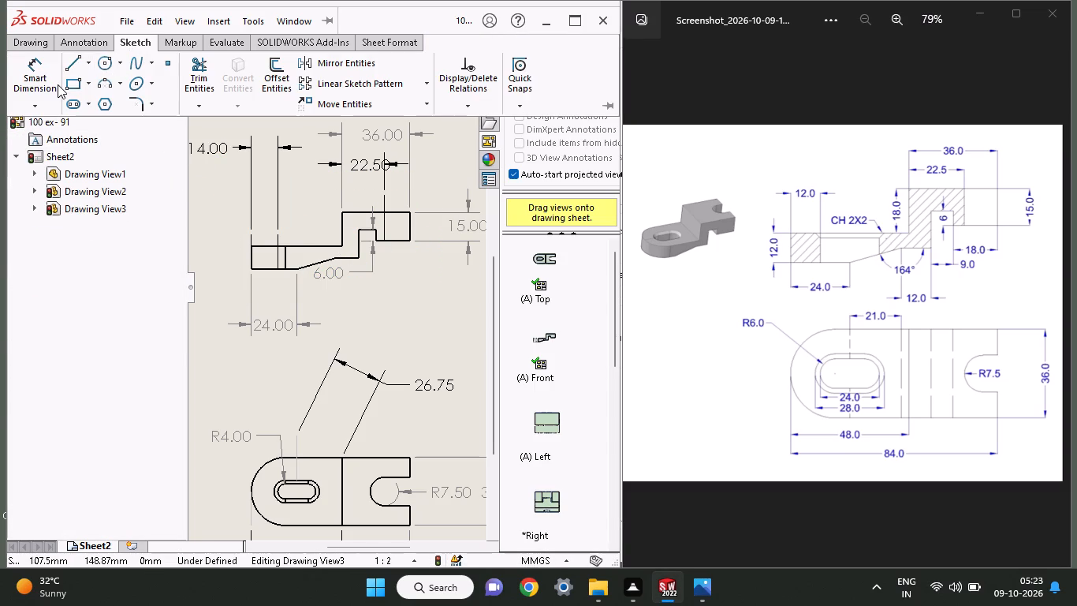
pyautogui.click(44, 88)
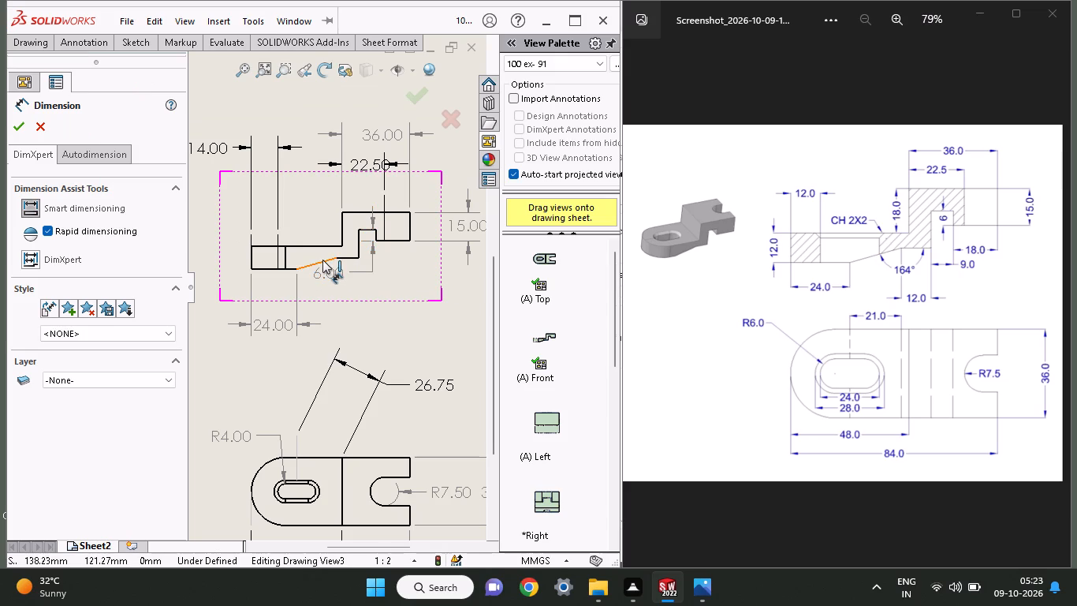
pyautogui.click(322, 260)
pyautogui.click(352, 257)
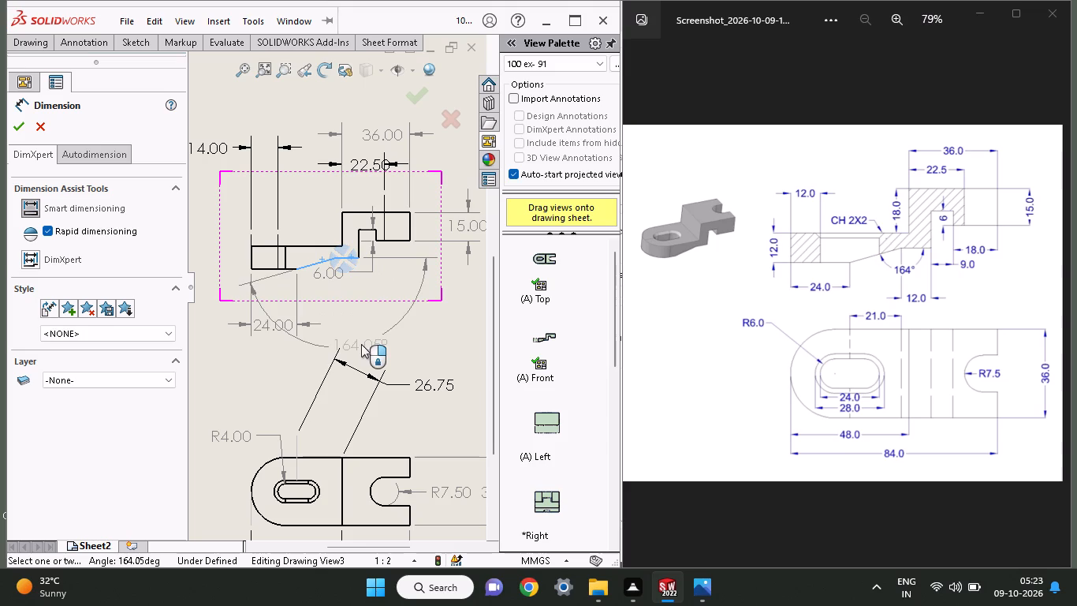
pyautogui.click(341, 294)
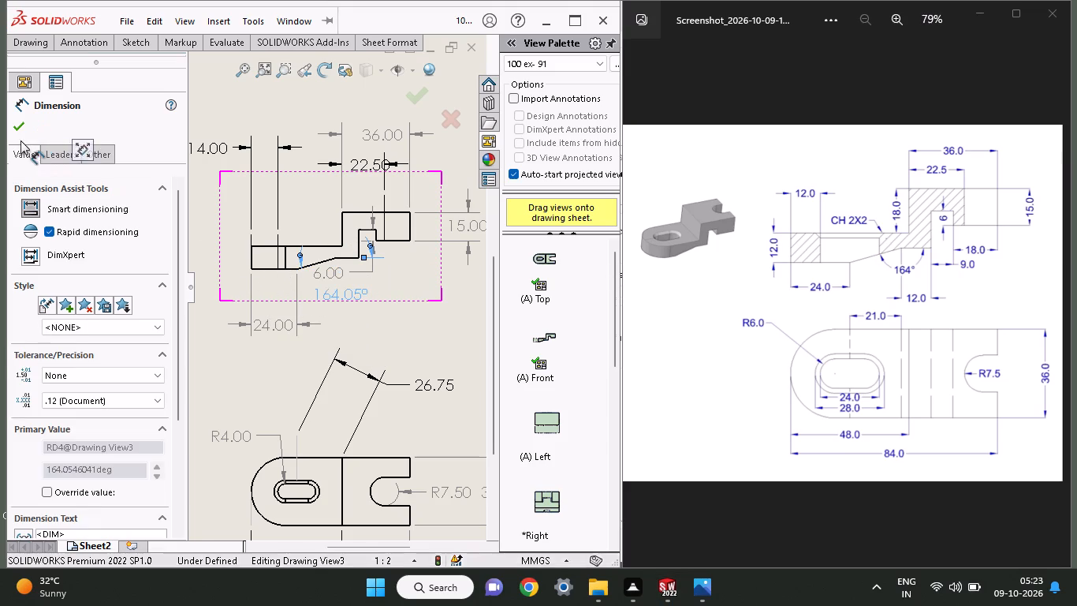
pyautogui.click(15, 130)
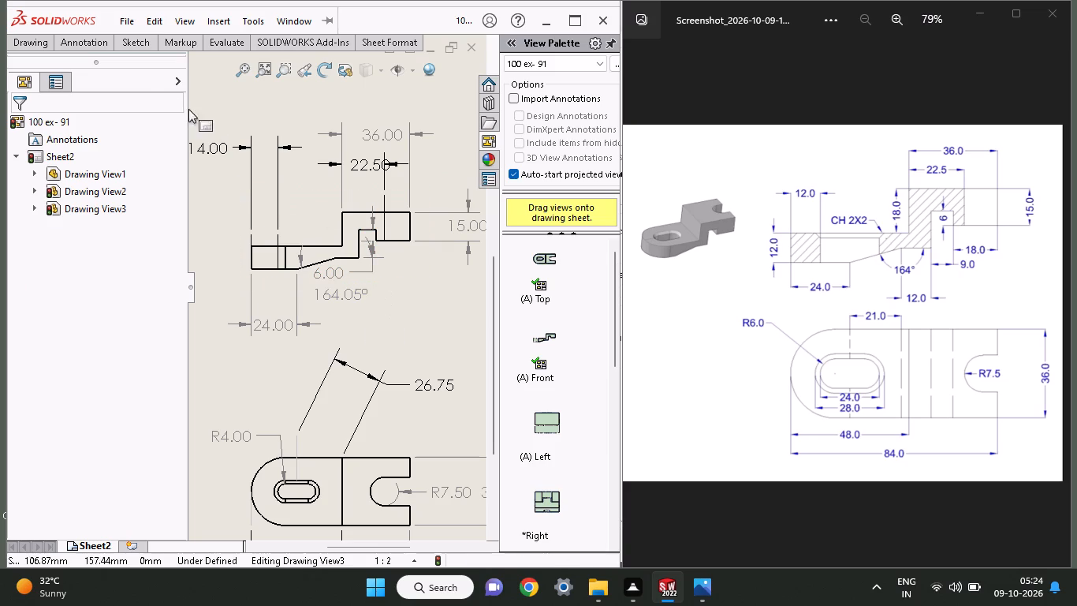
# Dimension the height of the front view's vertical step between its lower and upper corners, placed beside the step over the thin section.
pyautogui.click(146, 43)
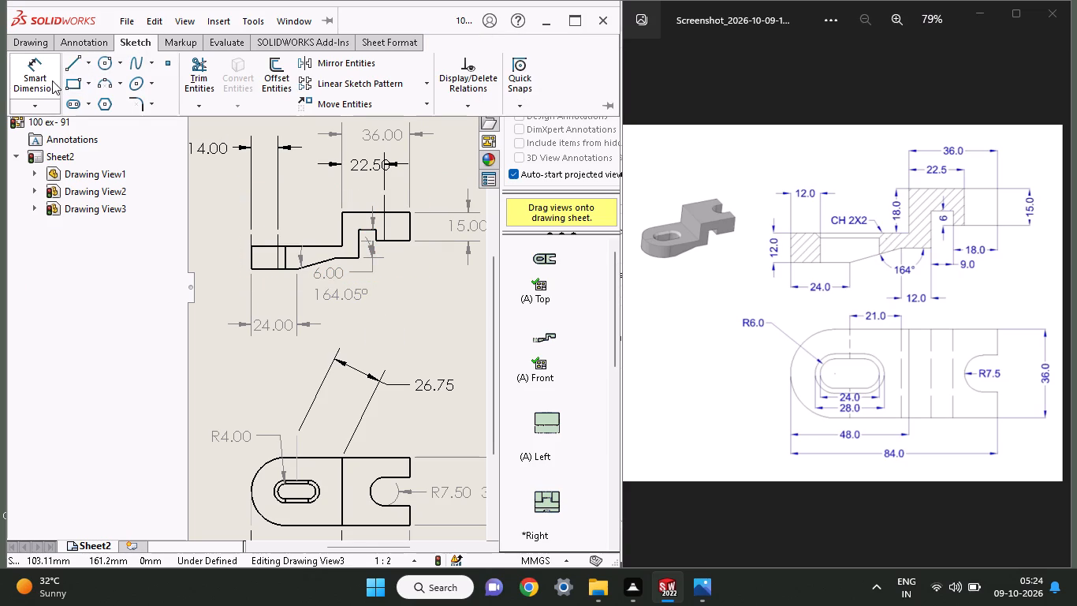
pyautogui.click(42, 81)
pyautogui.click(341, 245)
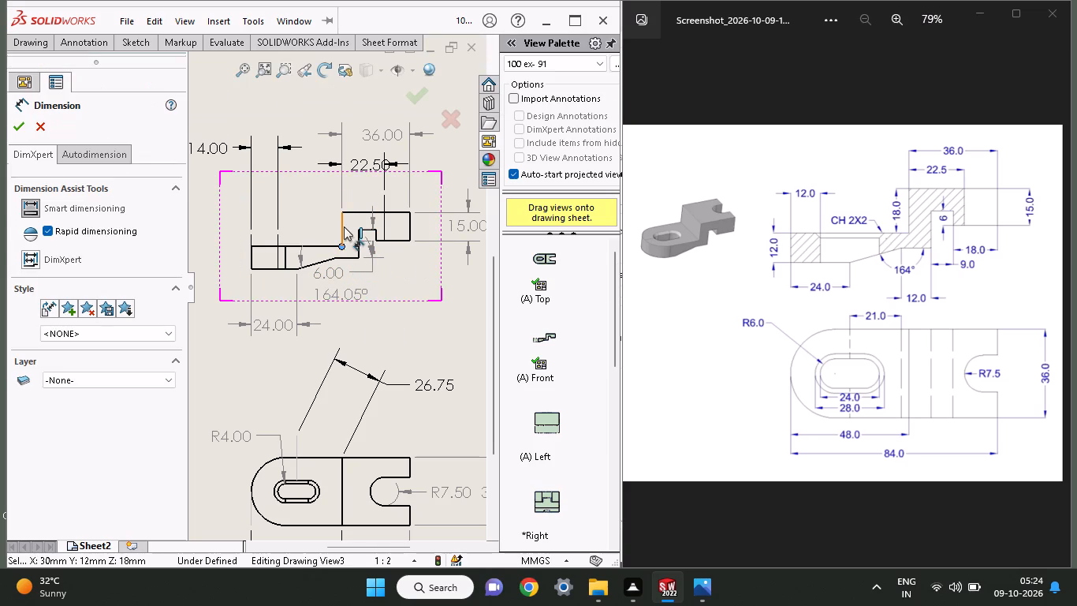
pyautogui.click(344, 211)
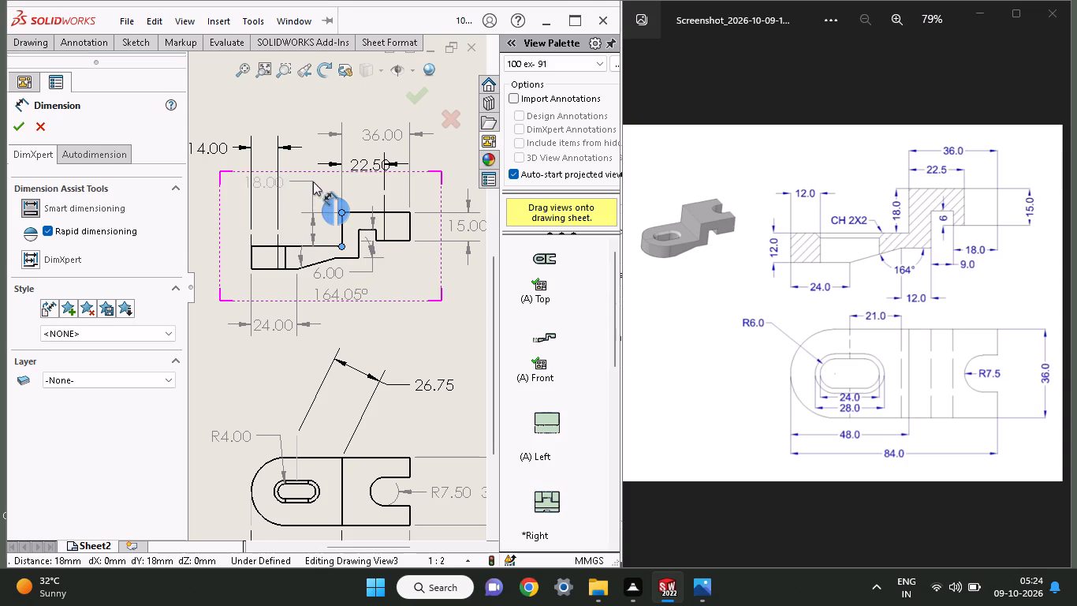
pyautogui.click(311, 193)
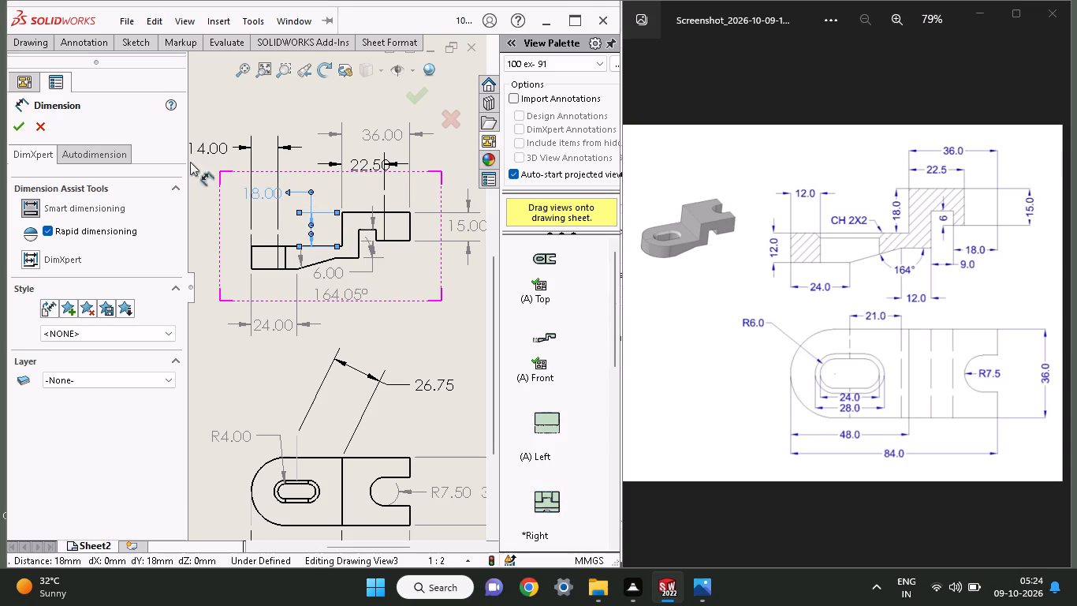
pyautogui.click(22, 125)
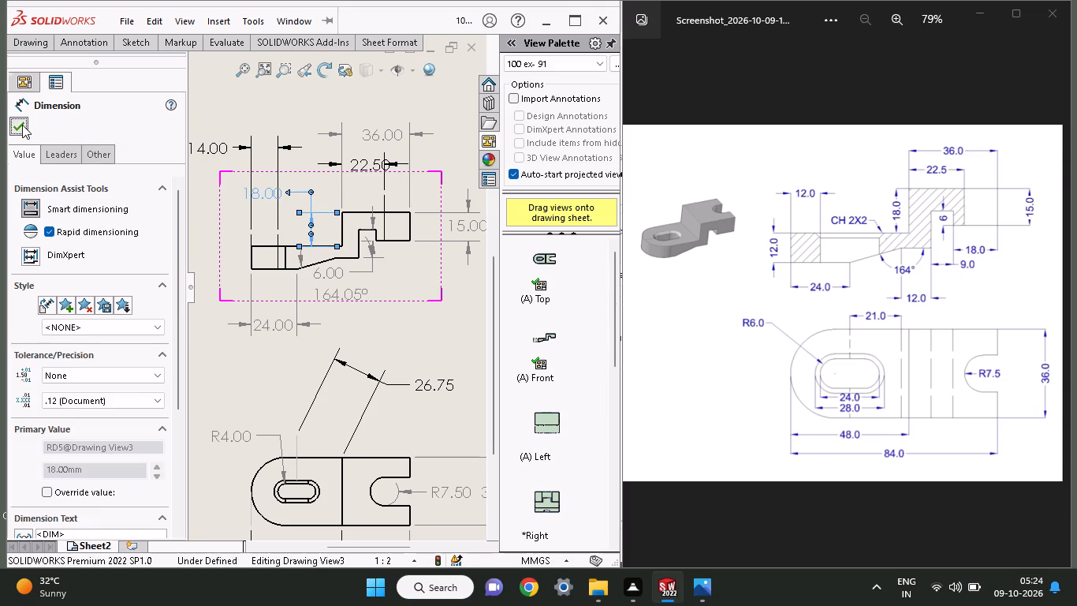
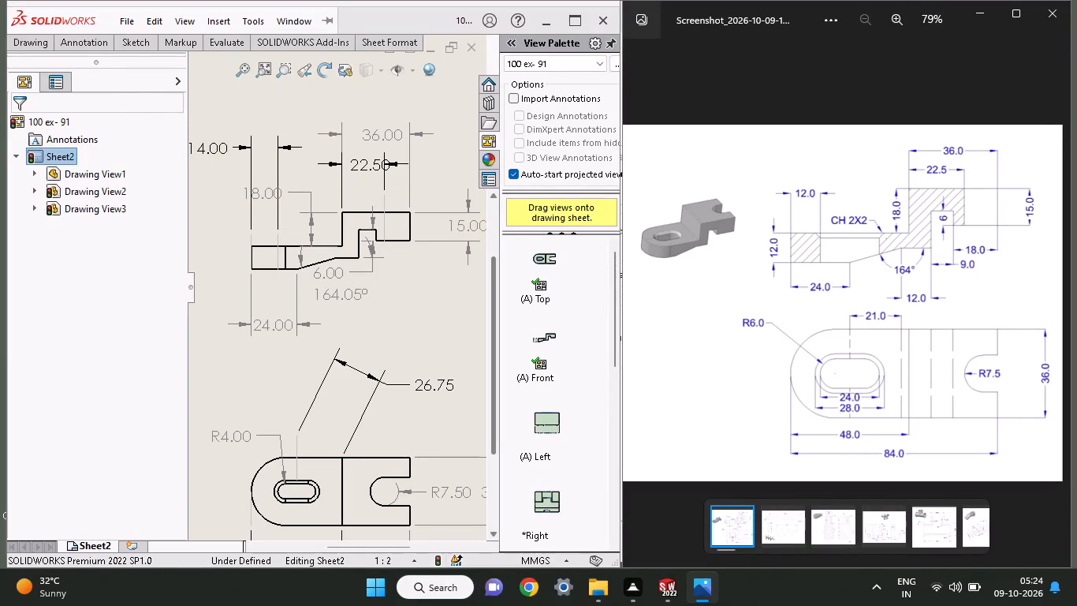
# Dimension the thin end's thickness in the front view, from lower corner to top edge, beside the end face, as a driven dimension.
pyautogui.click(135, 43)
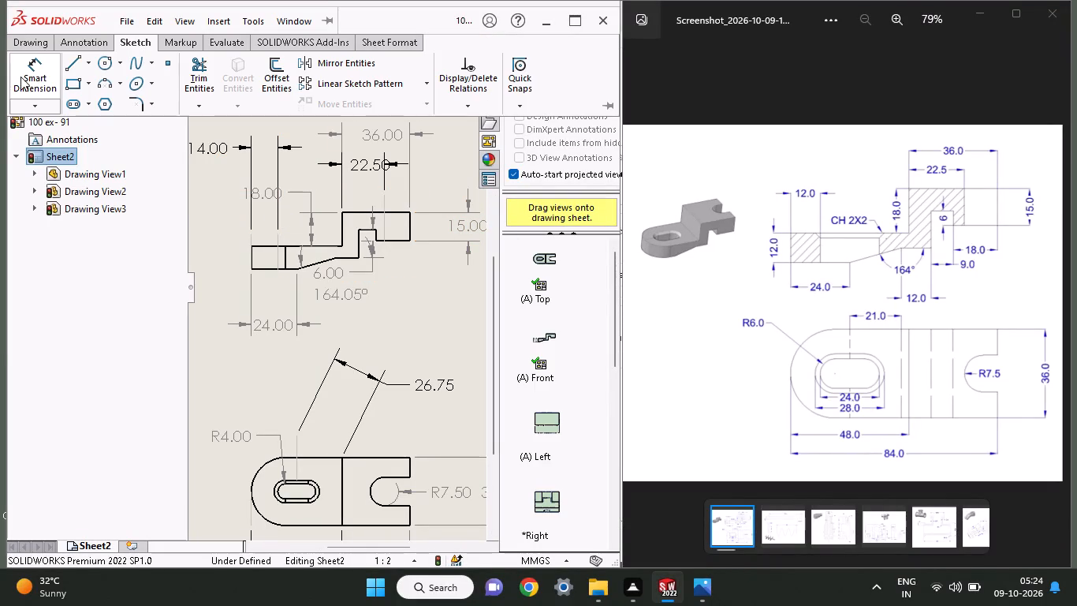
pyautogui.click(20, 77)
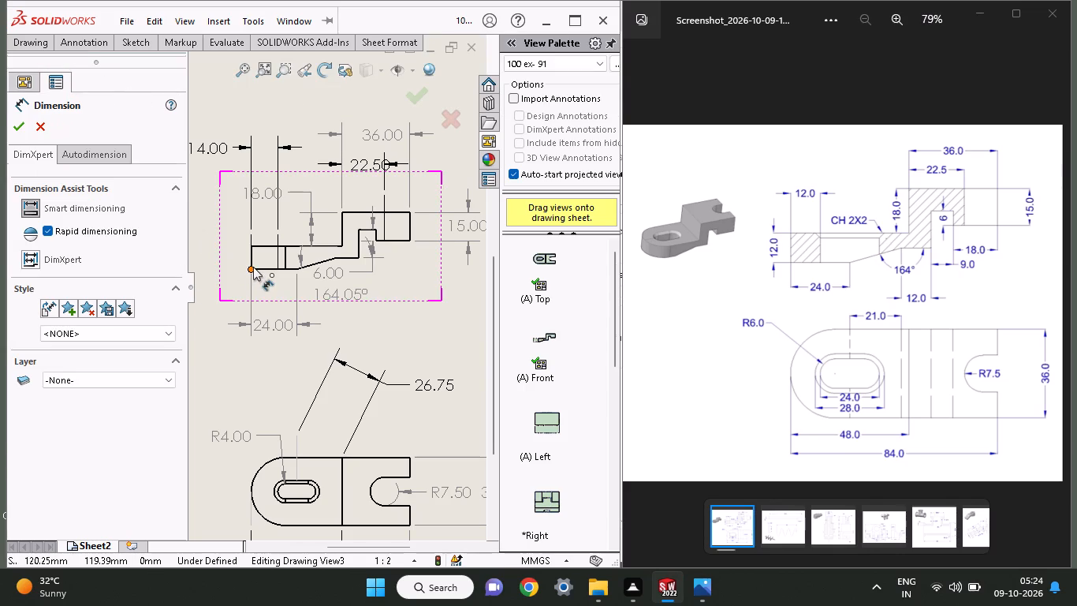
pyautogui.click(253, 267)
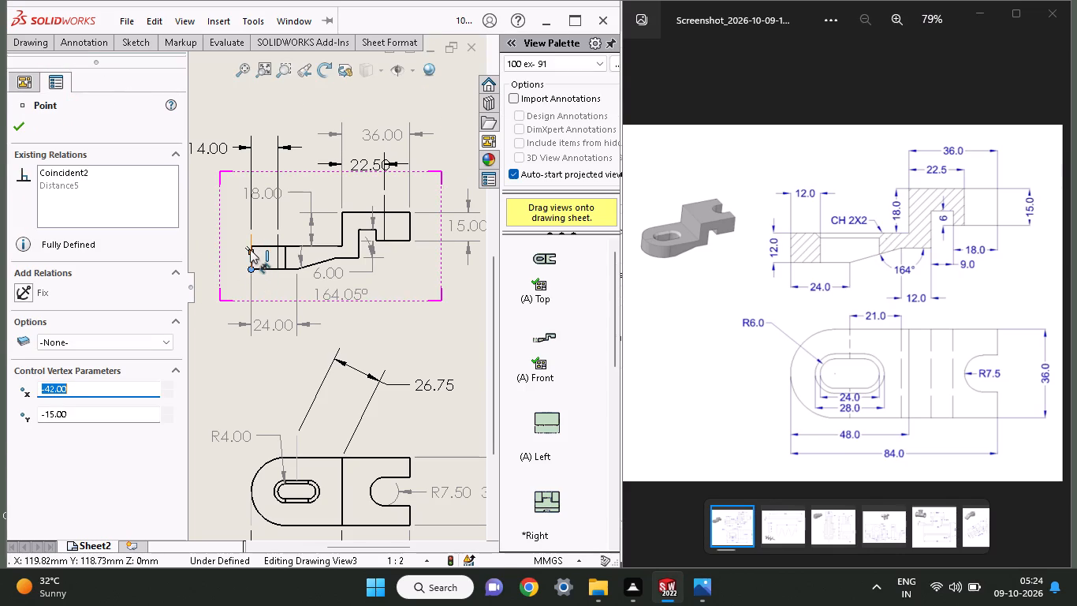
pyautogui.scroll(1, 252, 245)
pyautogui.scroll(-1, 252, 245)
pyautogui.scroll(1, 252, 245)
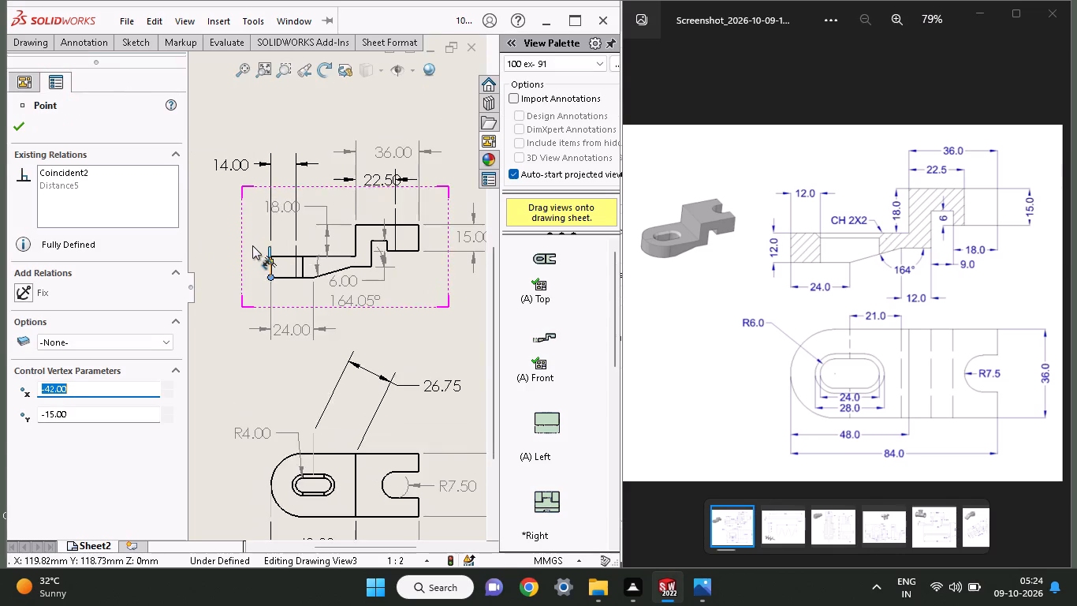
pyautogui.scroll(-1, 281, 262)
pyautogui.scroll(1, 281, 262)
pyautogui.scroll(-1, 281, 262)
pyautogui.scroll(3, 281, 262)
pyautogui.scroll(-1, 326, 275)
pyautogui.scroll(1, 326, 275)
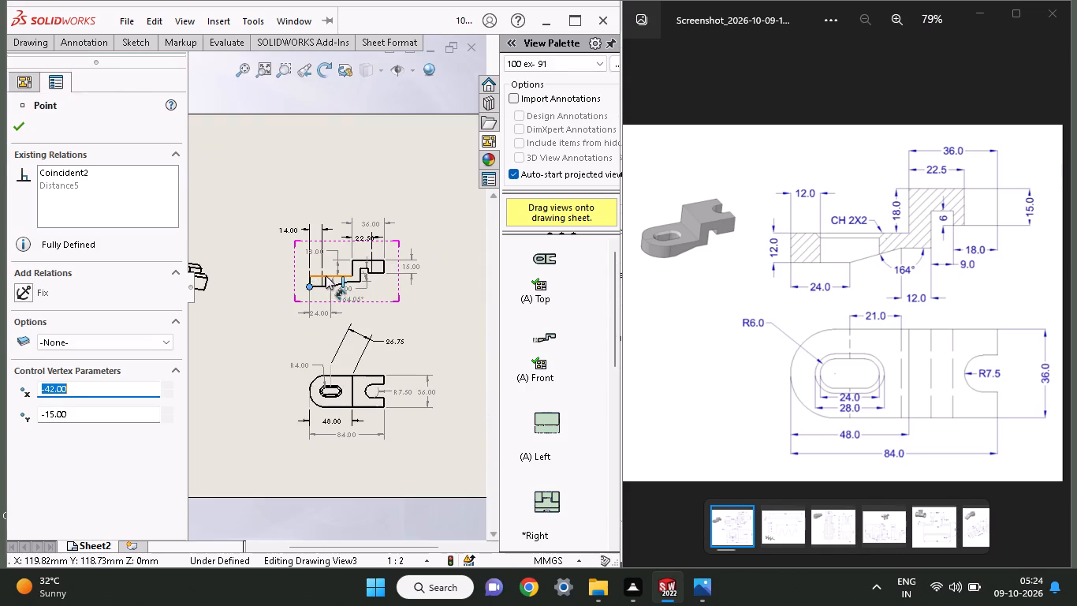
pyautogui.scroll(-1, 328, 275)
pyautogui.scroll(1, 328, 276)
pyautogui.scroll(-1, 327, 279)
pyautogui.scroll(1, 323, 278)
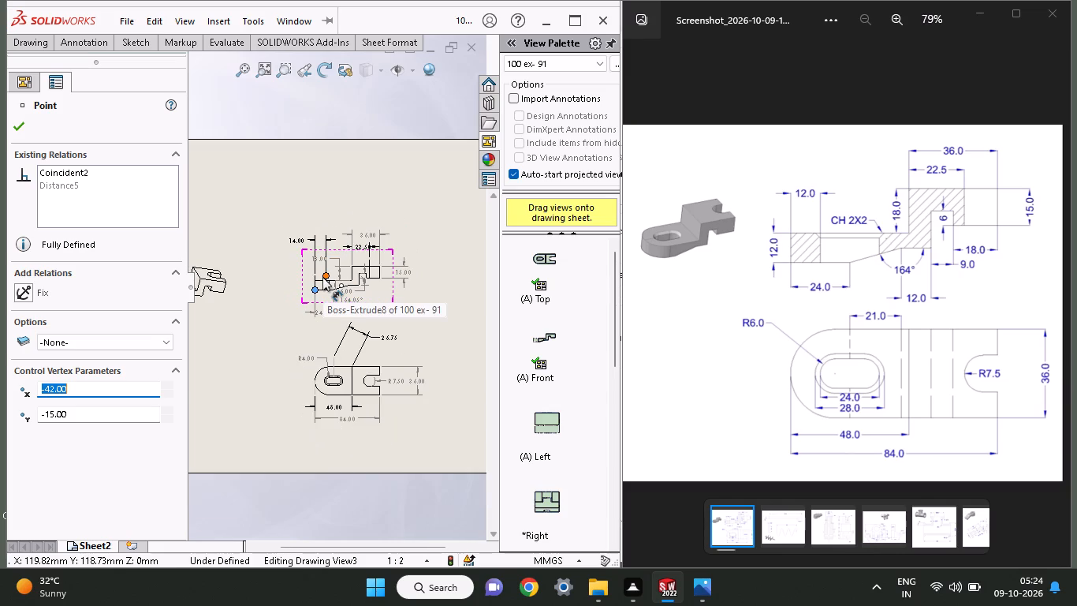
pyautogui.keyDown('ctrl'); pyautogui.scroll(3, 322, 277); pyautogui.keyUp('ctrl')
pyautogui.keyDown('ctrl'); pyautogui.scroll(-8, 322, 277); pyautogui.keyUp('ctrl')
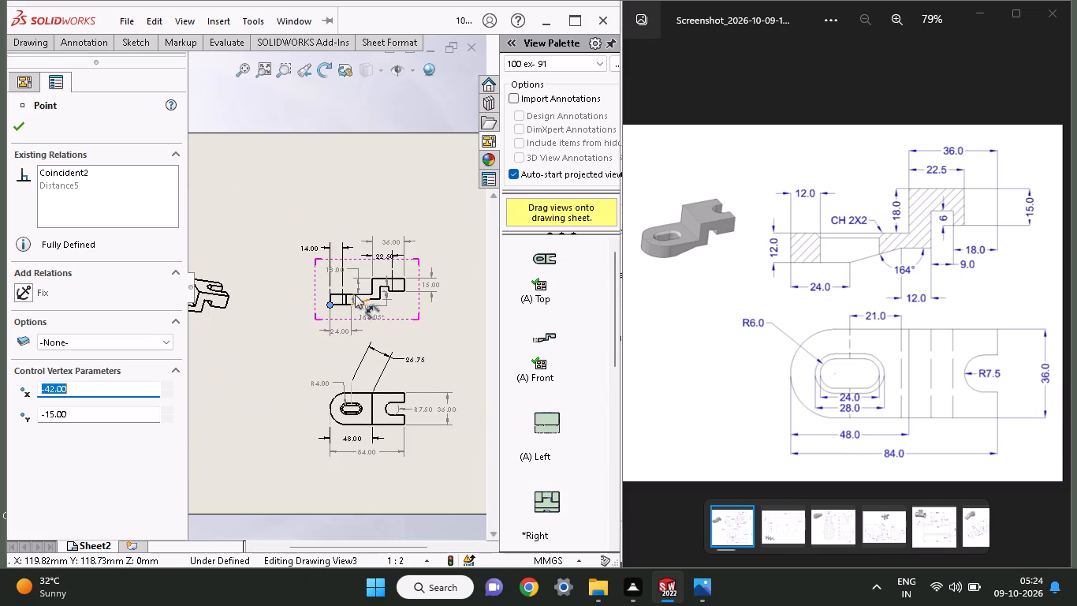
pyautogui.keyDown('ctrl'); pyautogui.scroll(-12, 355, 294); pyautogui.keyUp('ctrl')
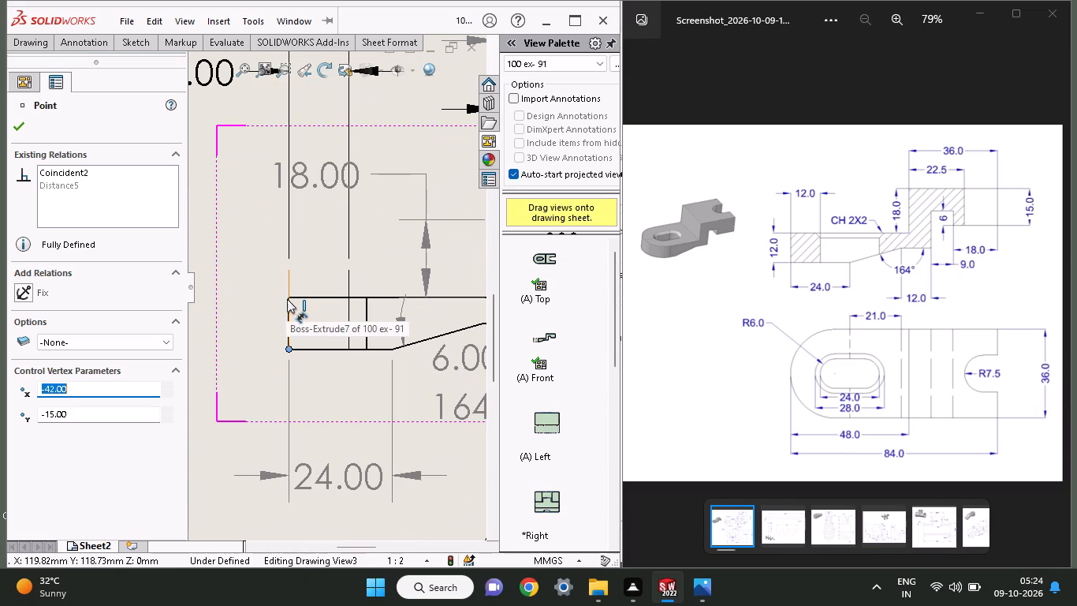
pyautogui.keyDown('ctrl'); pyautogui.scroll(2, 289, 294); pyautogui.keyUp('ctrl')
pyautogui.keyDown('ctrl'); pyautogui.scroll(-2, 289, 294); pyautogui.keyUp('ctrl')
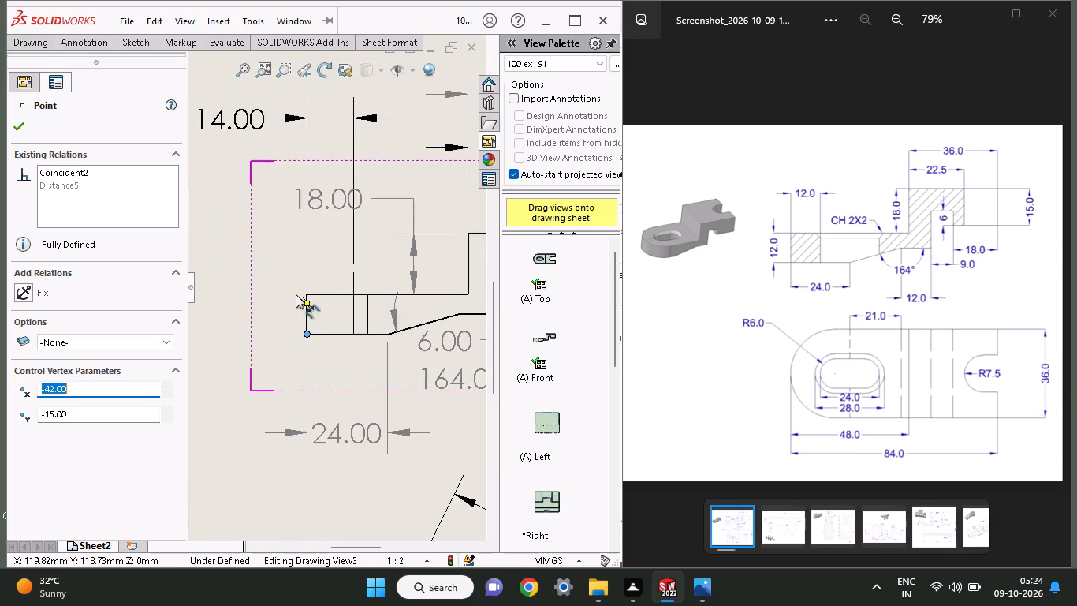
pyautogui.keyDown('ctrl'); pyautogui.scroll(-7, 296, 294); pyautogui.keyUp('ctrl')
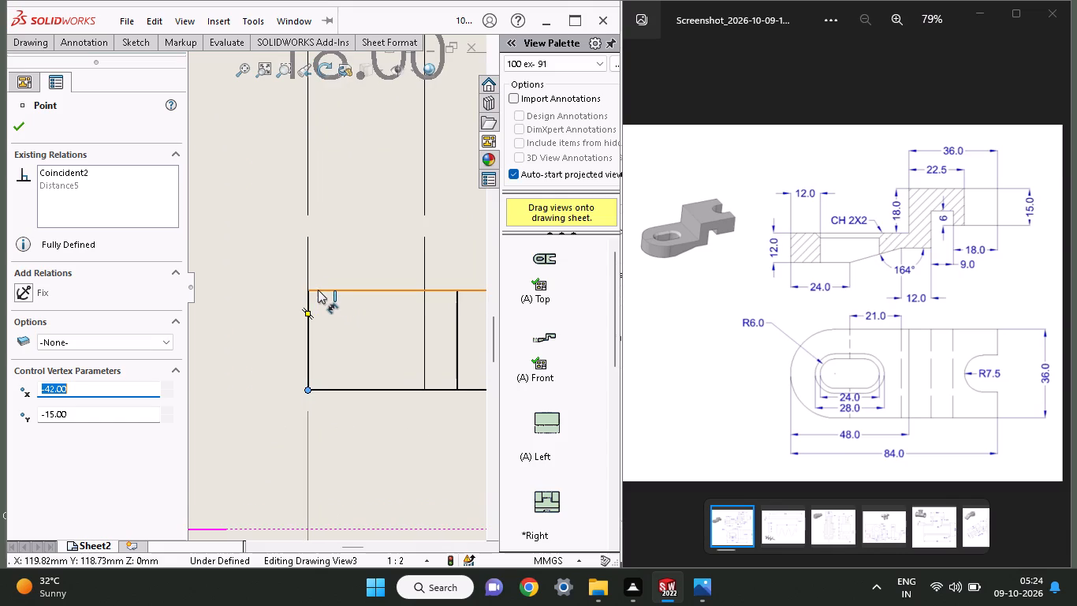
pyautogui.click(318, 290)
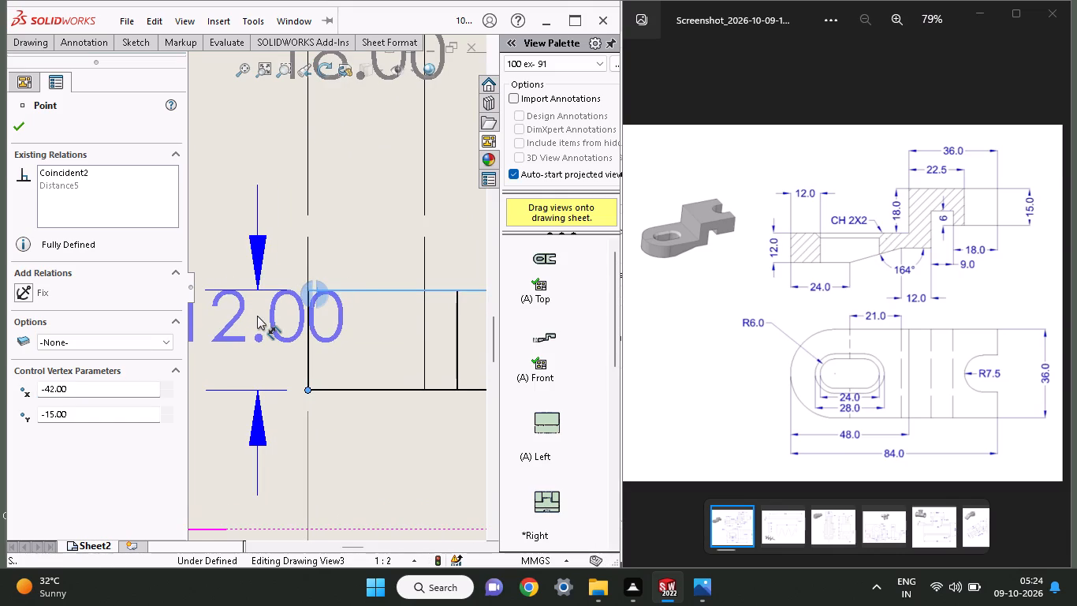
pyautogui.keyDown('ctrl'); pyautogui.scroll(3, 257, 316); pyautogui.keyUp('ctrl')
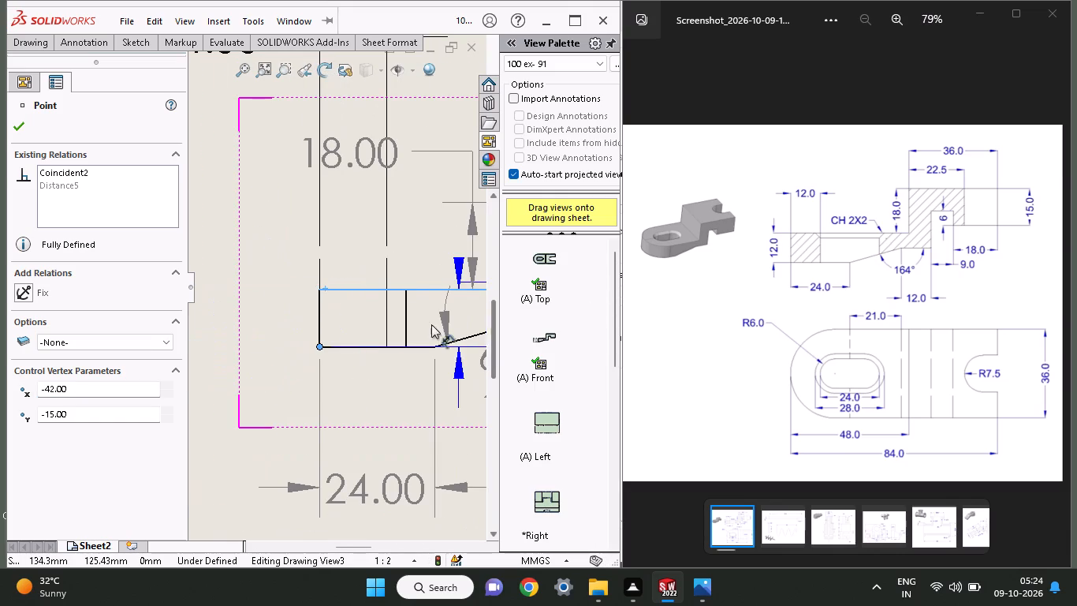
pyautogui.click(247, 315)
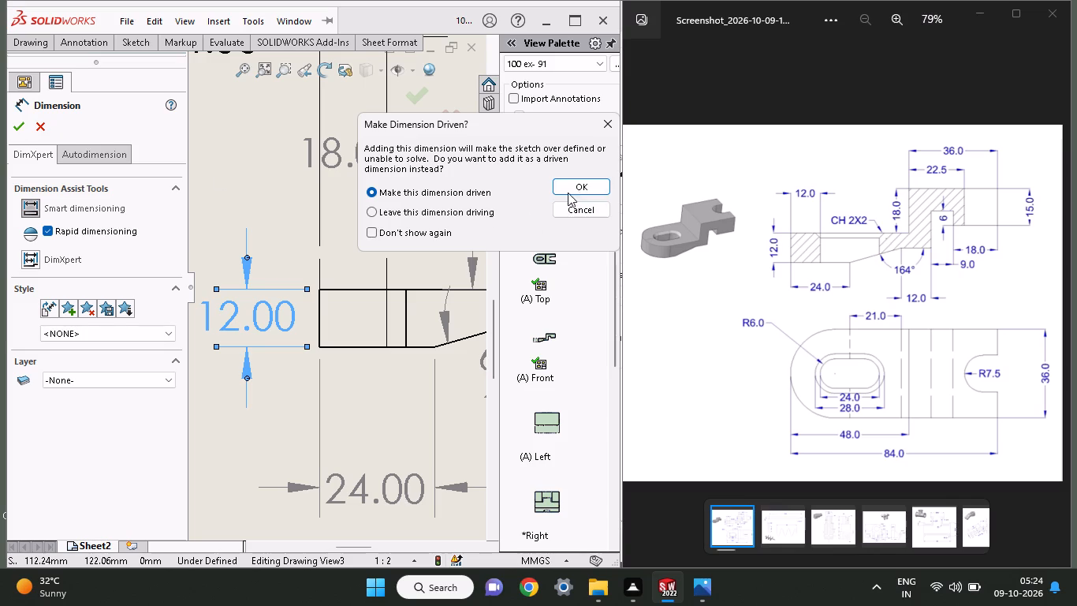
pyautogui.click(570, 188)
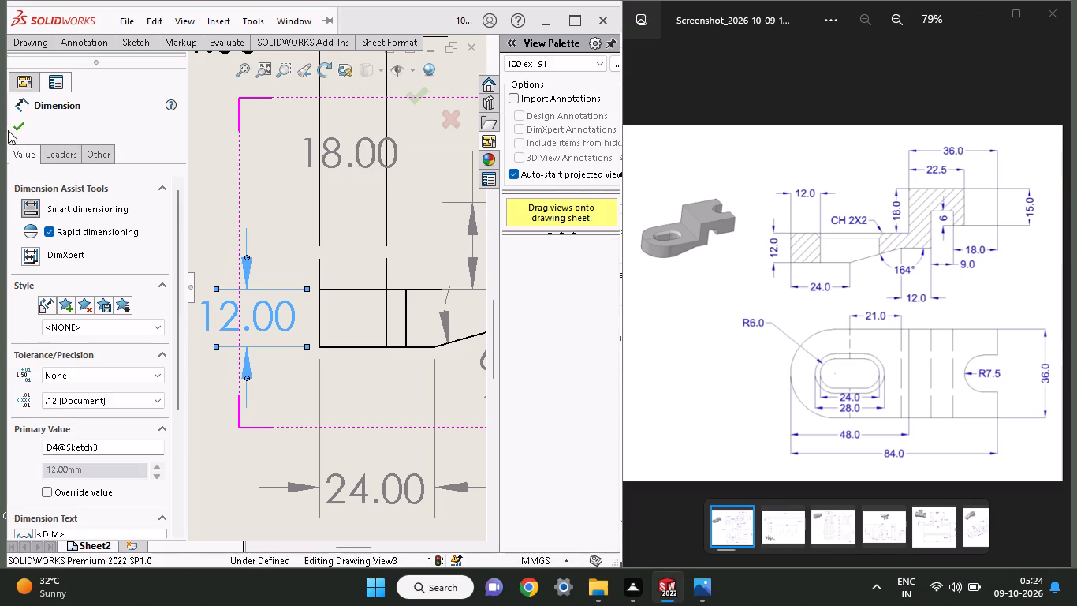
pyautogui.click(13, 126)
# Dimension the underside notch's width in the front view between its two upper corners, placing the dimension below the view.
pyautogui.keyDown('ctrl'); pyautogui.scroll(3, 277, 342); pyautogui.keyUp('ctrl')
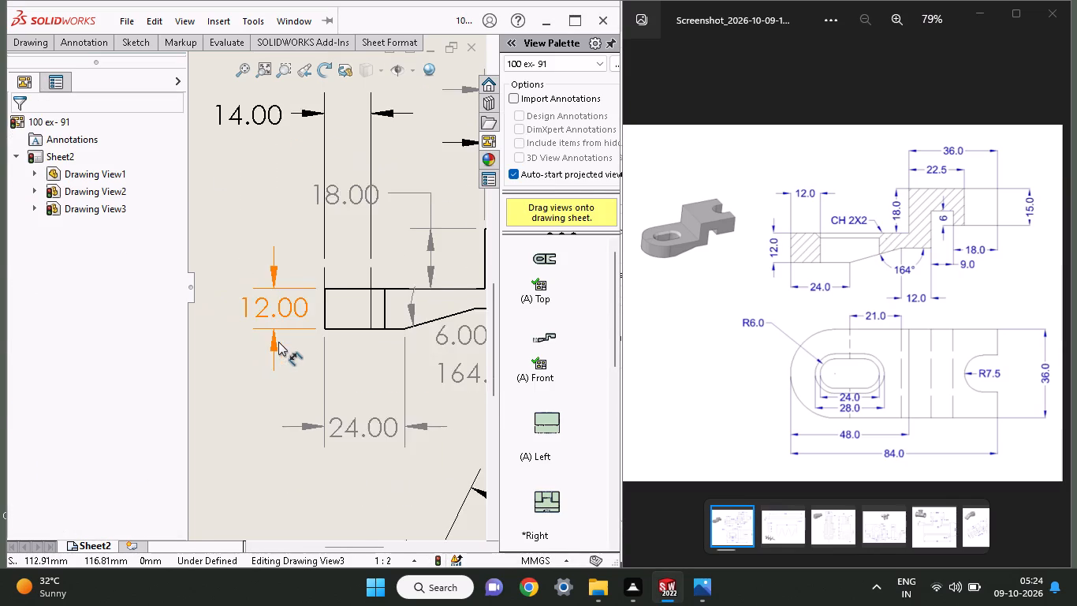
pyautogui.keyDown('ctrl'); pyautogui.scroll(1, 278, 342); pyautogui.keyUp('ctrl')
pyautogui.keyDown('ctrl'); pyautogui.scroll(6, 427, 373); pyautogui.keyUp('ctrl')
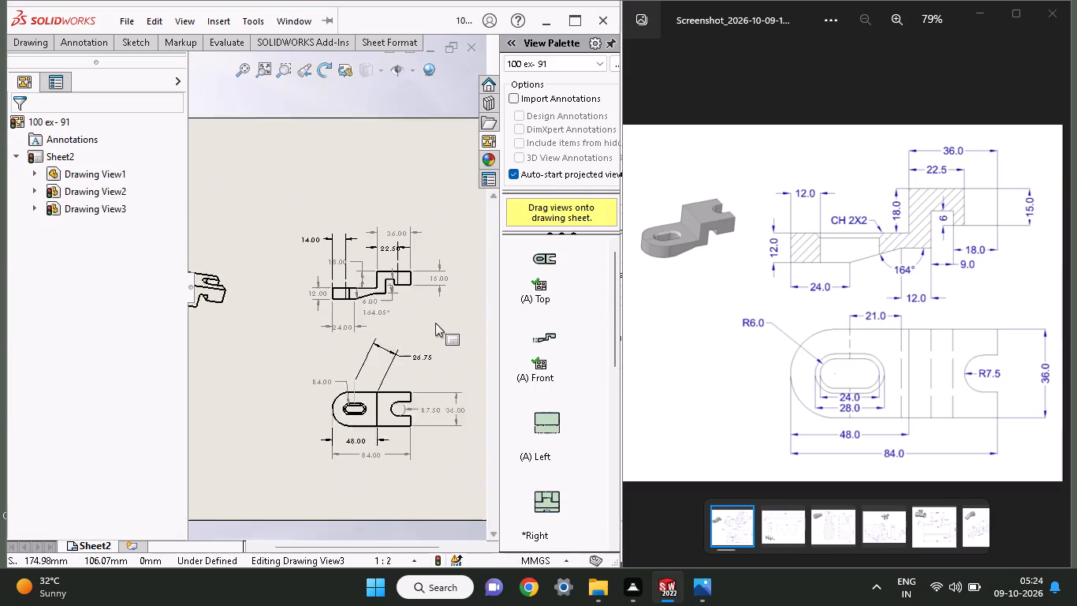
pyautogui.keyDown('ctrl'); pyautogui.scroll(-8, 391, 294); pyautogui.keyUp('ctrl')
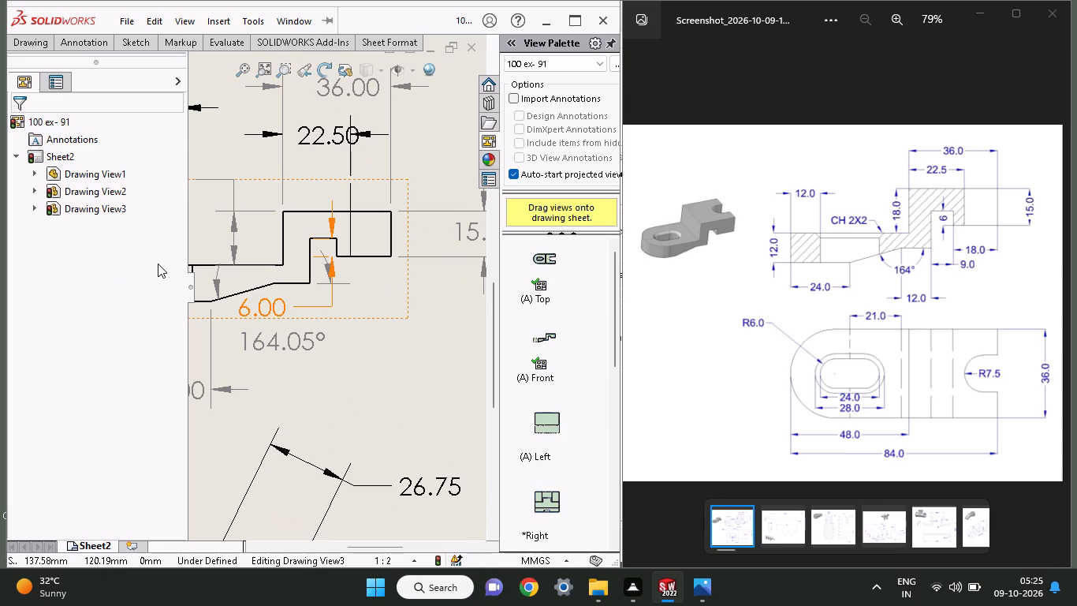
pyautogui.keyDown('ctrl'); pyautogui.scroll(-4, 158, 264); pyautogui.keyUp('ctrl')
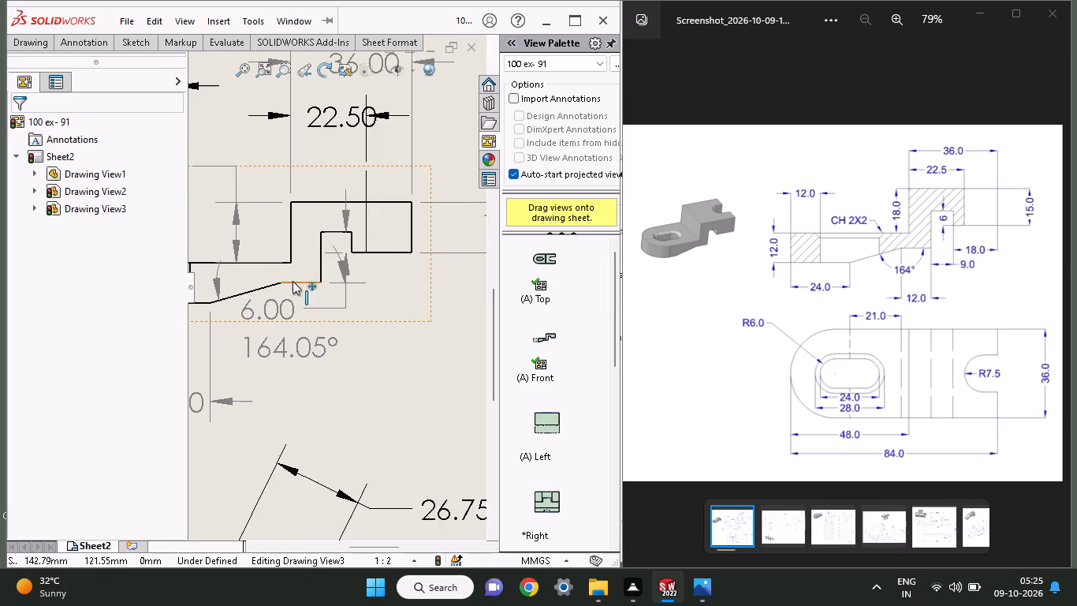
pyautogui.keyDown('ctrl'); pyautogui.scroll(-1, 296, 280); pyautogui.keyUp('ctrl')
pyautogui.keyDown('ctrl'); pyautogui.scroll(-3, 363, 256); pyautogui.keyUp('ctrl')
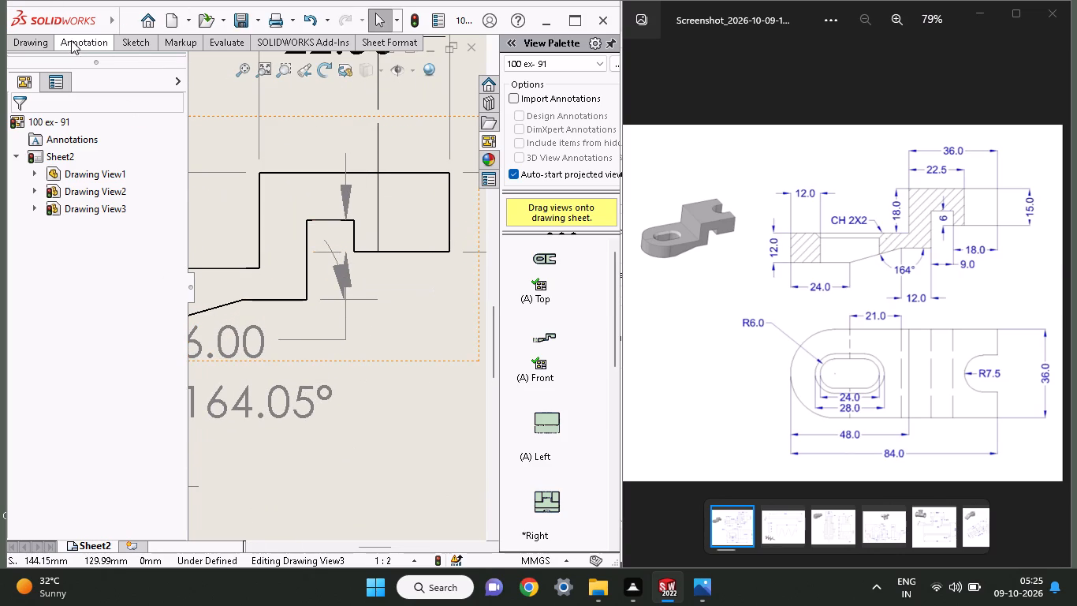
pyautogui.click(133, 46)
pyautogui.click(42, 70)
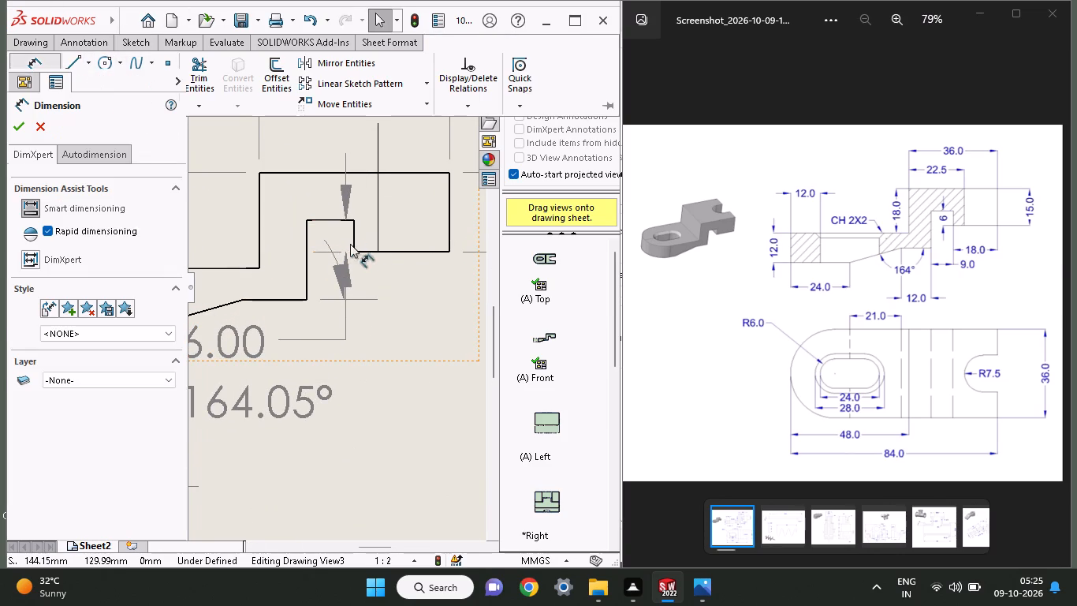
pyautogui.click(355, 223)
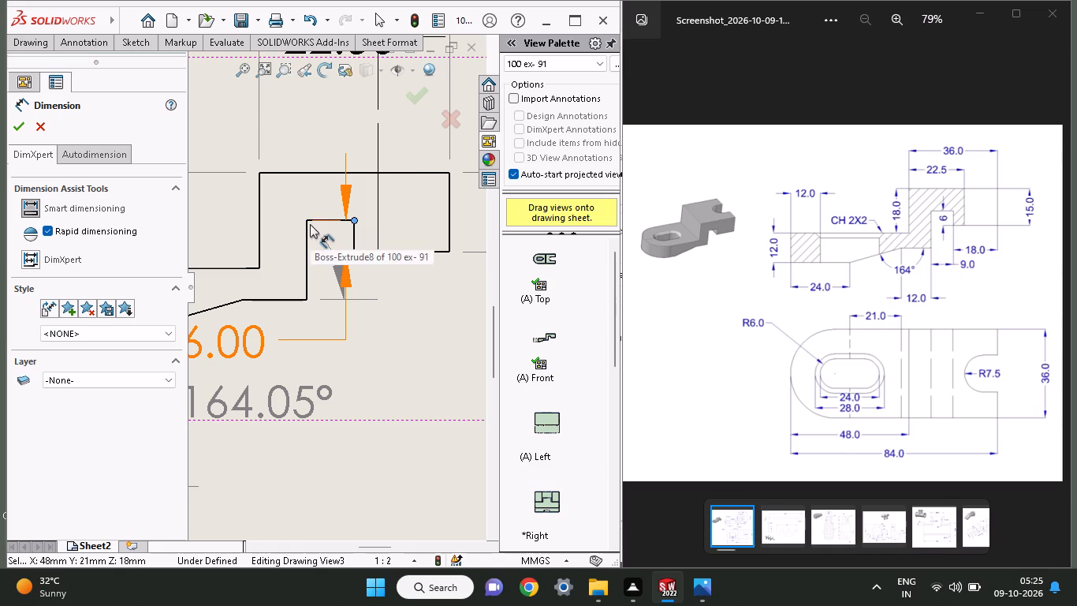
pyautogui.click(308, 221)
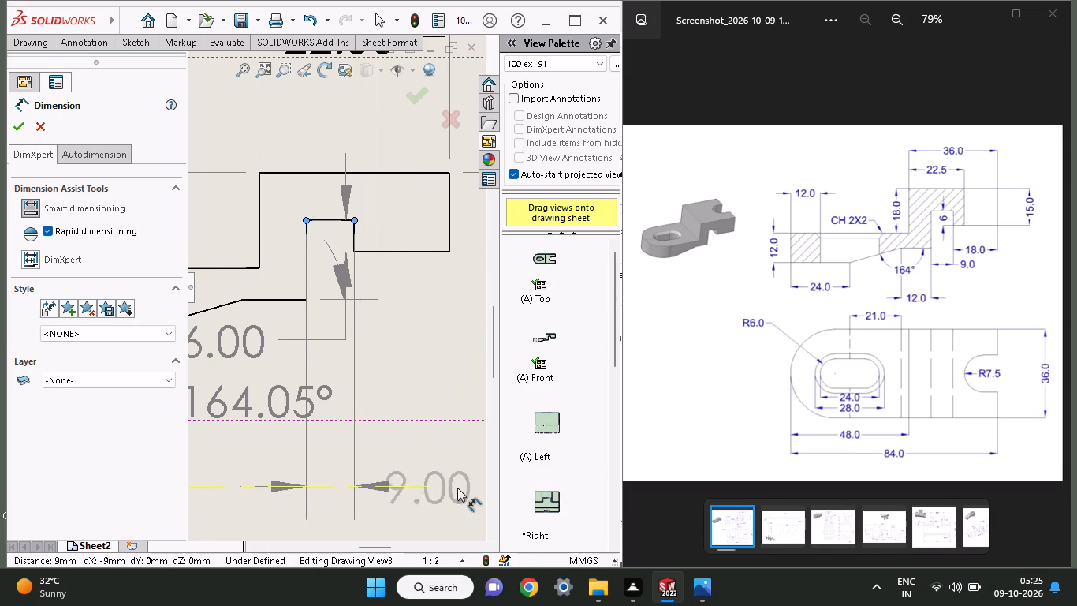
pyautogui.click(461, 488)
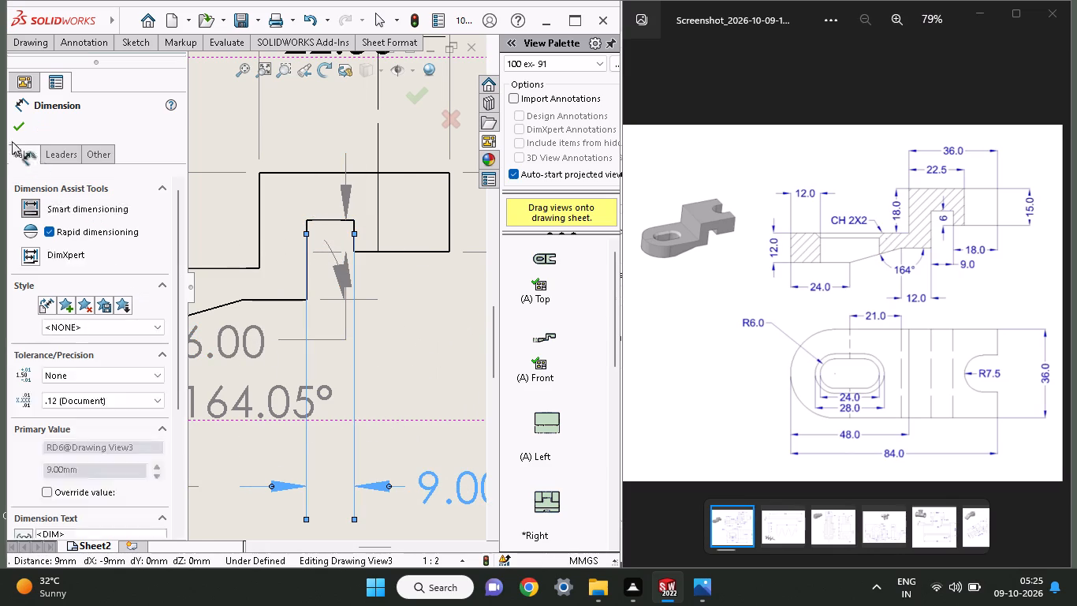
pyautogui.click(18, 131)
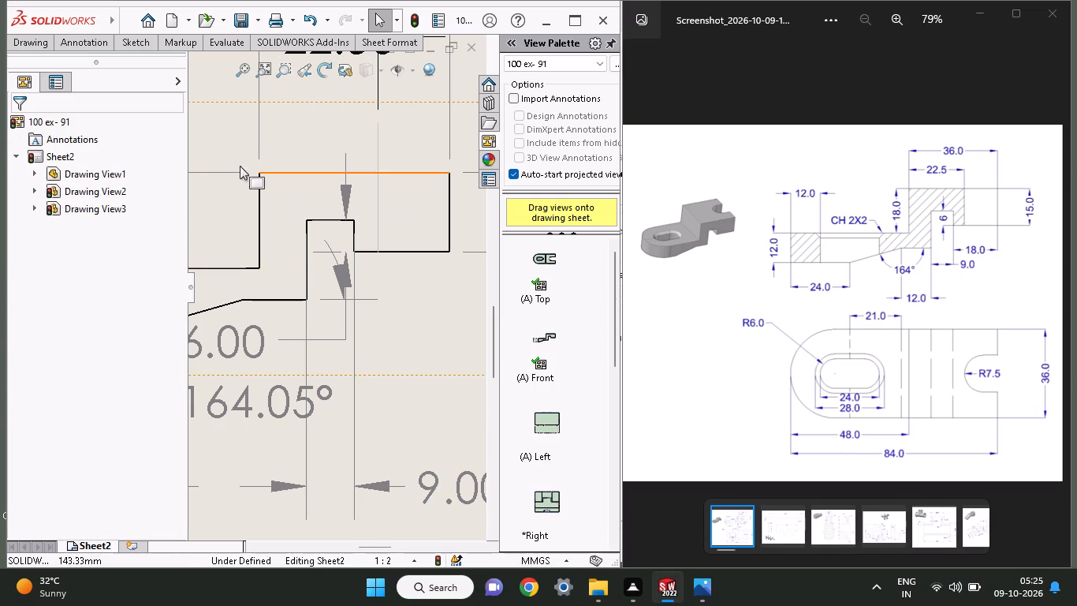
# Dimension the raised section's bottom edge in the front view, from the outer lower corner to the notch corner, placed below the edge.
pyautogui.click(148, 49)
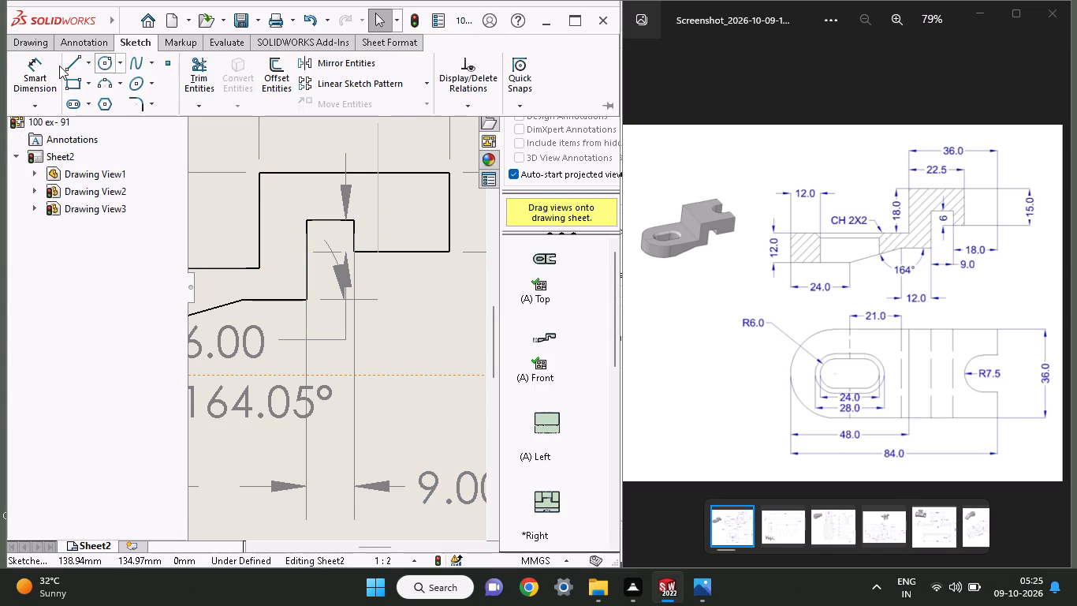
pyautogui.click(36, 80)
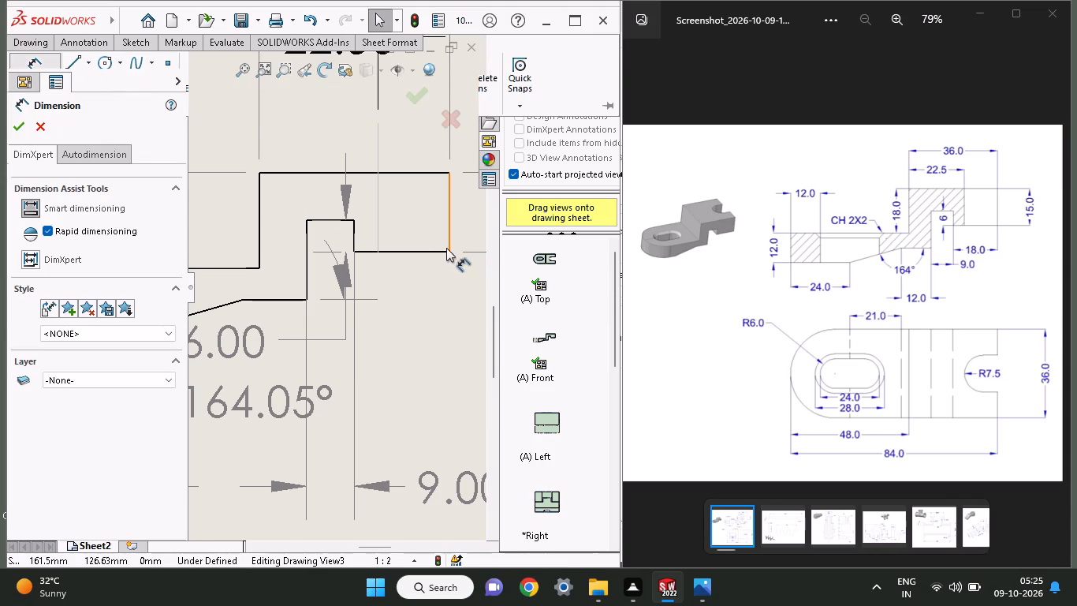
pyautogui.click(451, 252)
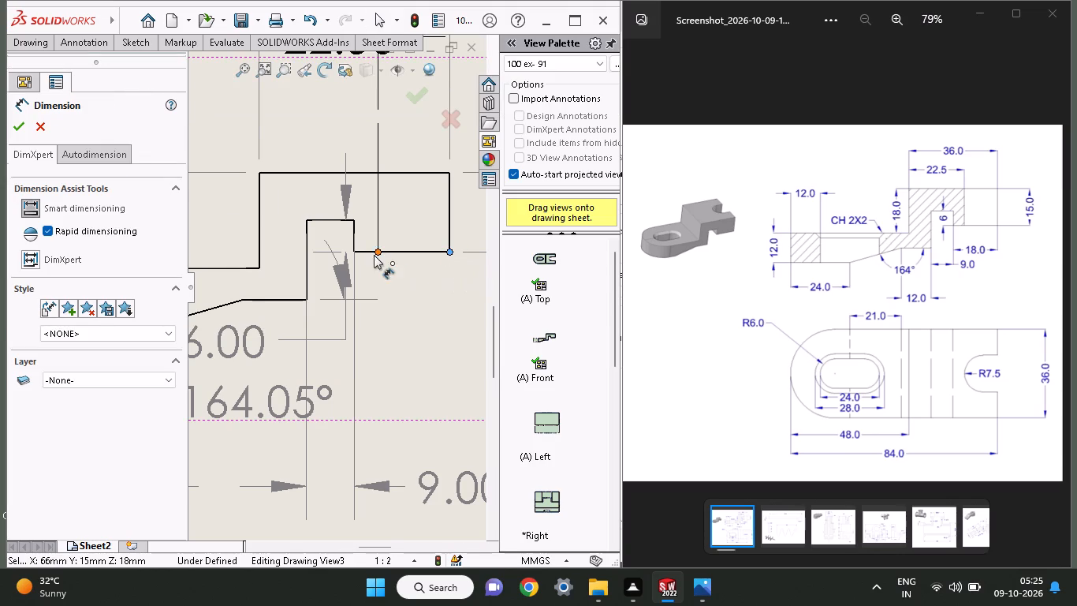
pyautogui.click(352, 252)
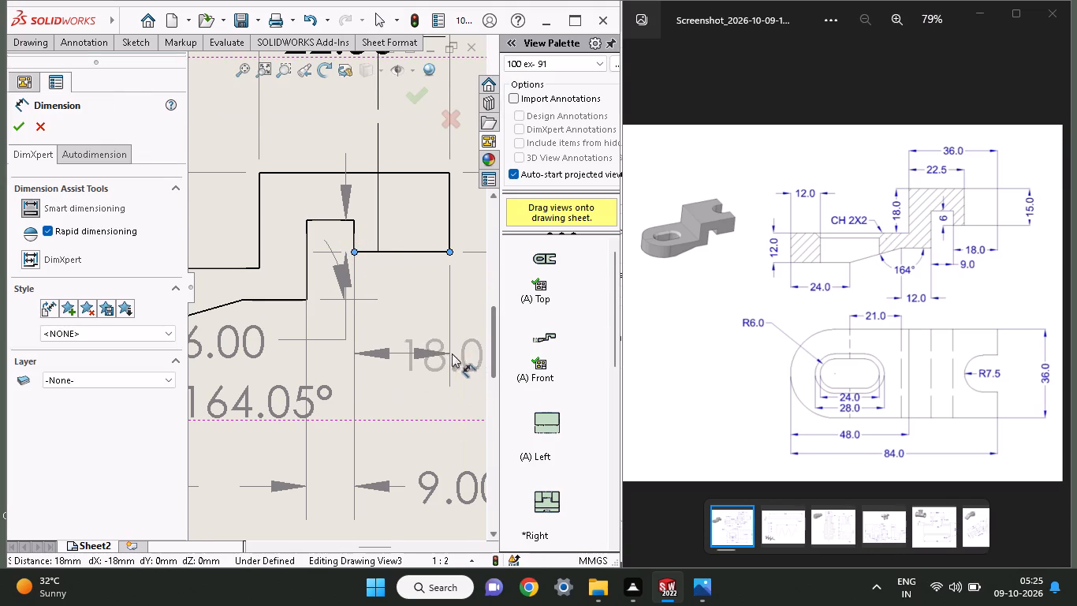
pyautogui.click(421, 358)
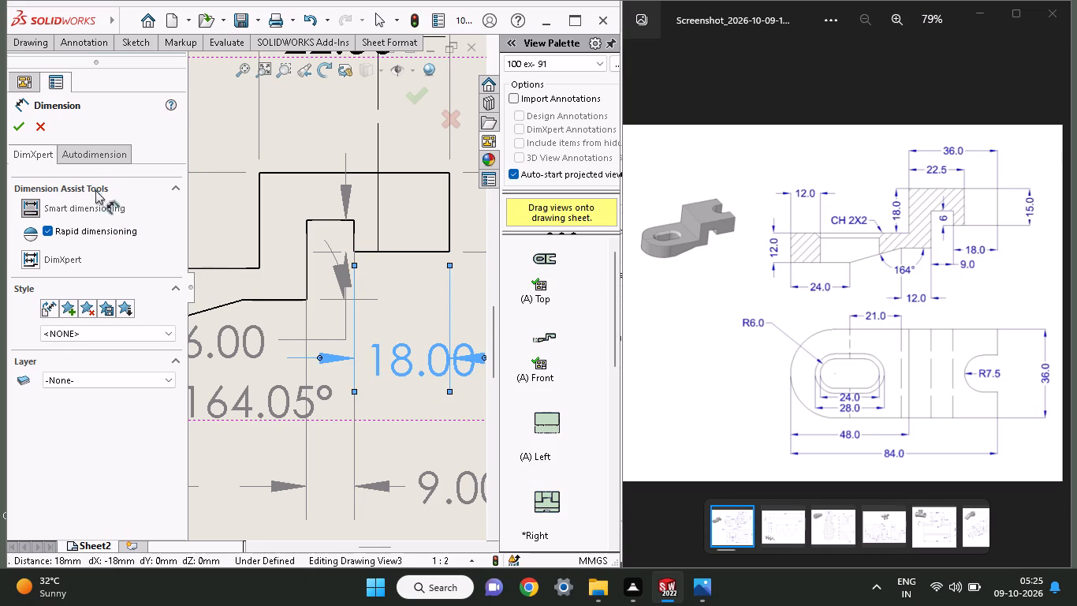
pyautogui.click(17, 125)
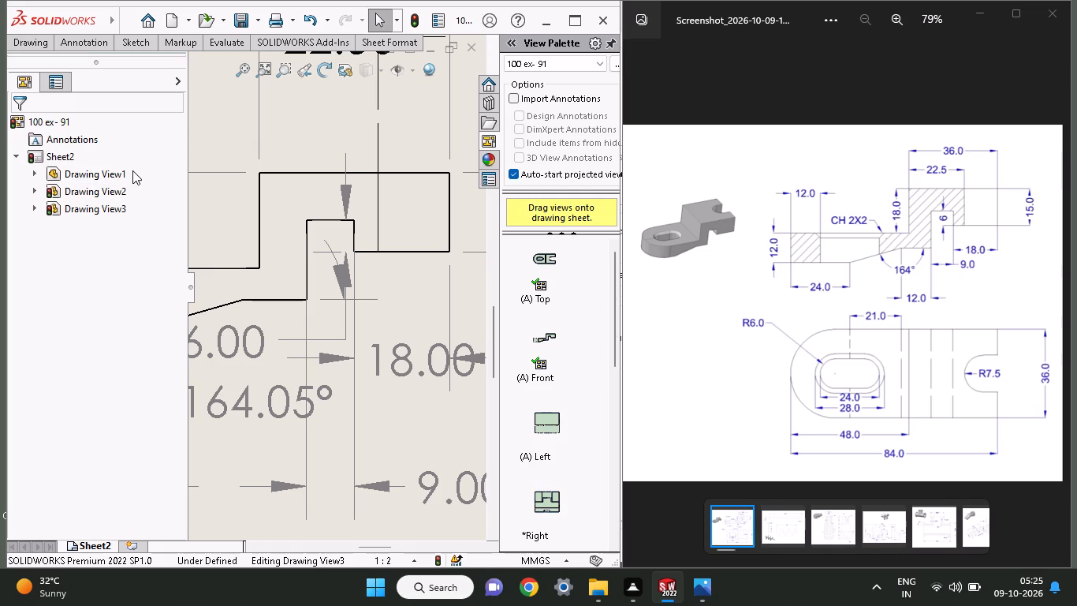
# Examine the dimensioned front and top views and compare them with the reference drawing.
pyautogui.scroll(-3, 487, 209)
pyautogui.scroll(7, 457, 217)
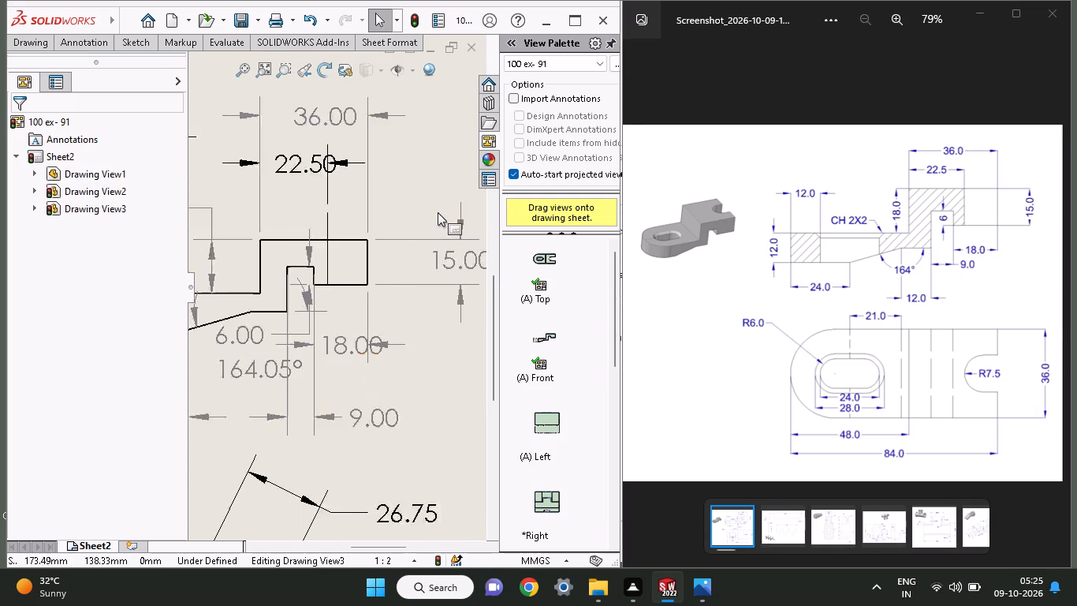
pyautogui.scroll(2, 438, 212)
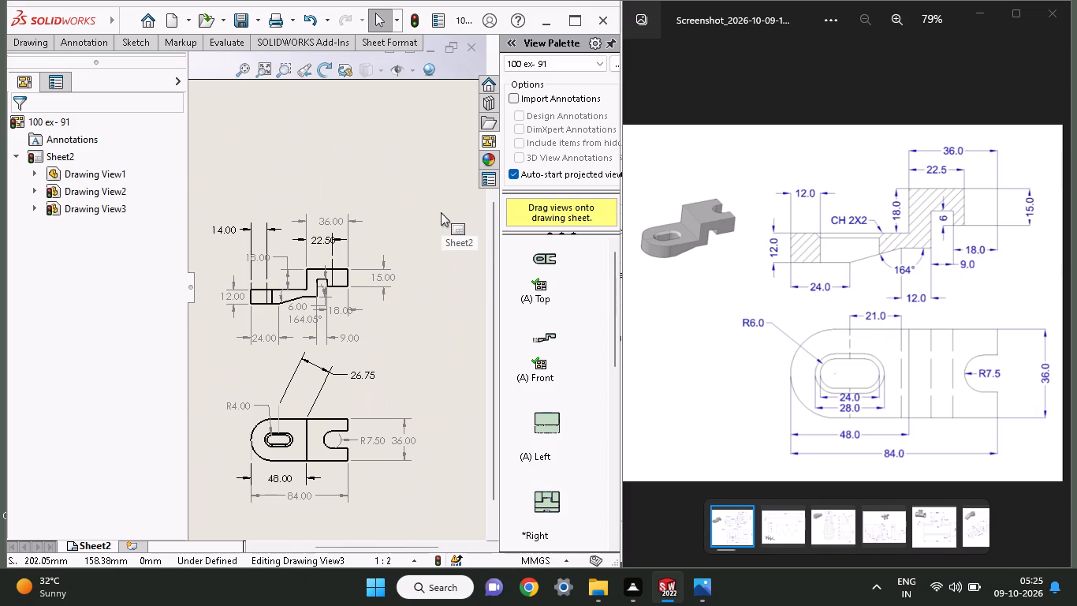
pyautogui.scroll(-1, 366, 386)
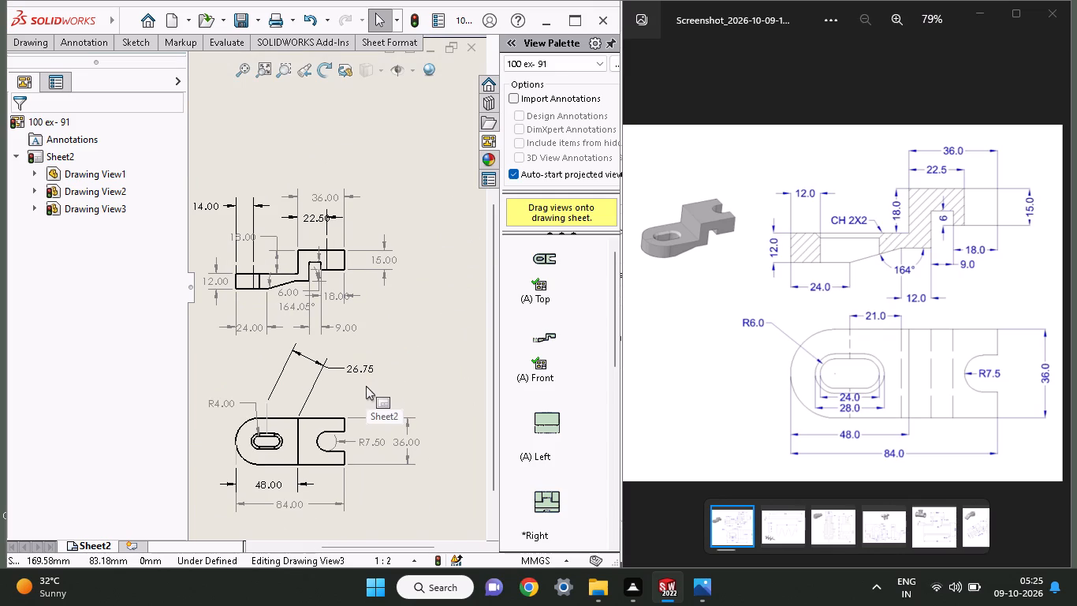
pyautogui.scroll(1, 366, 386)
pyautogui.scroll(-3, 366, 386)
pyautogui.scroll(1, 363, 356)
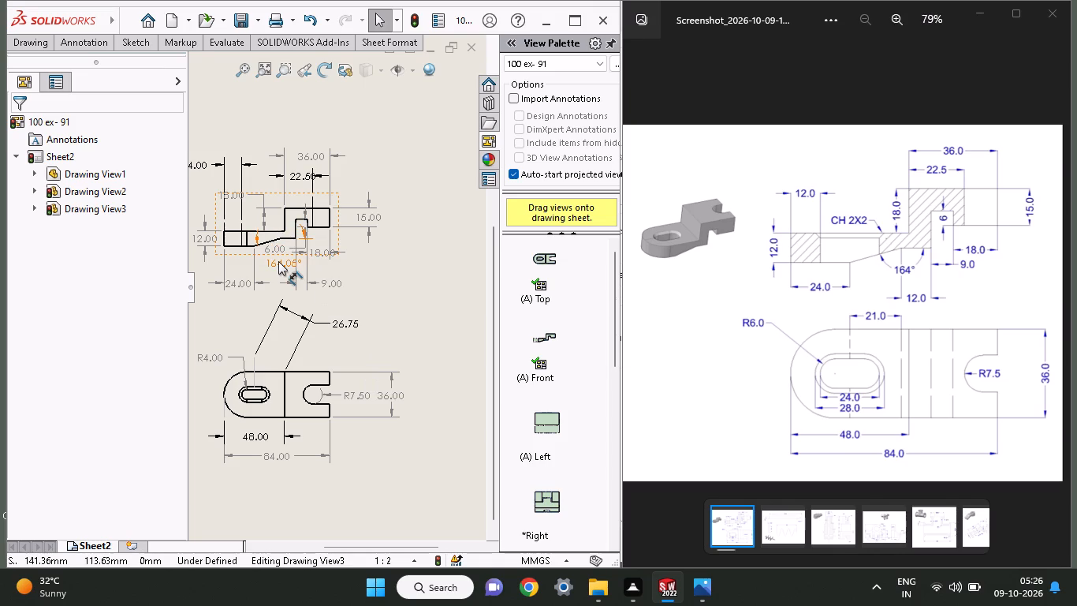
pyautogui.scroll(-1, 278, 261)
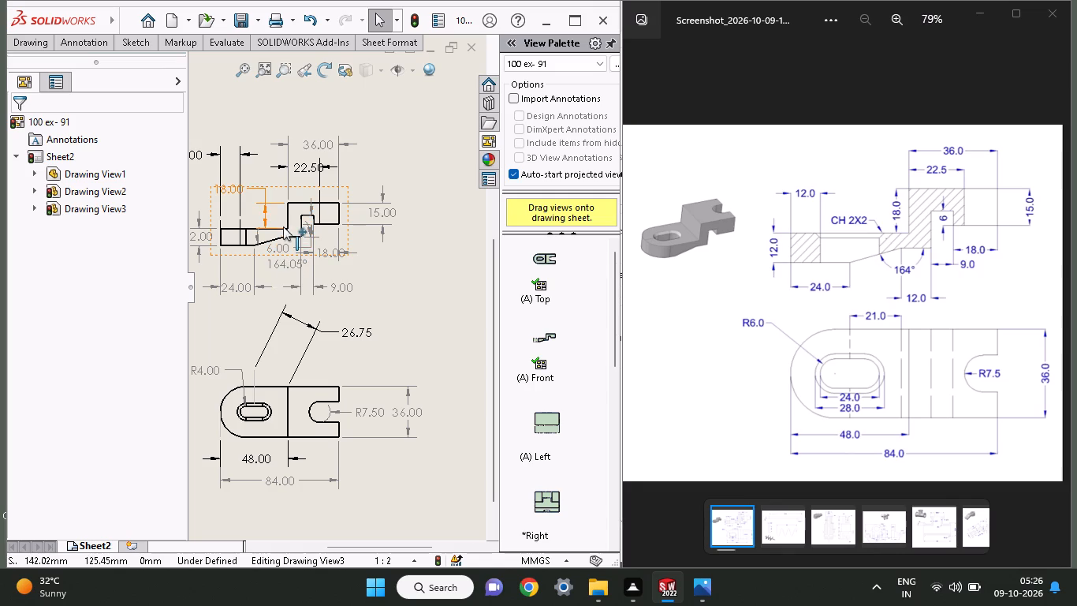
# Sketch a 12 mm vertical line in the front view from the corner where the underside slope begins up to the thin section's top edge.
pyautogui.keyDown('ctrl'); pyautogui.scroll(3, 283, 226); pyautogui.keyUp('ctrl')
pyautogui.keyDown('ctrl'); pyautogui.scroll(-4, 283, 226); pyautogui.keyUp('ctrl')
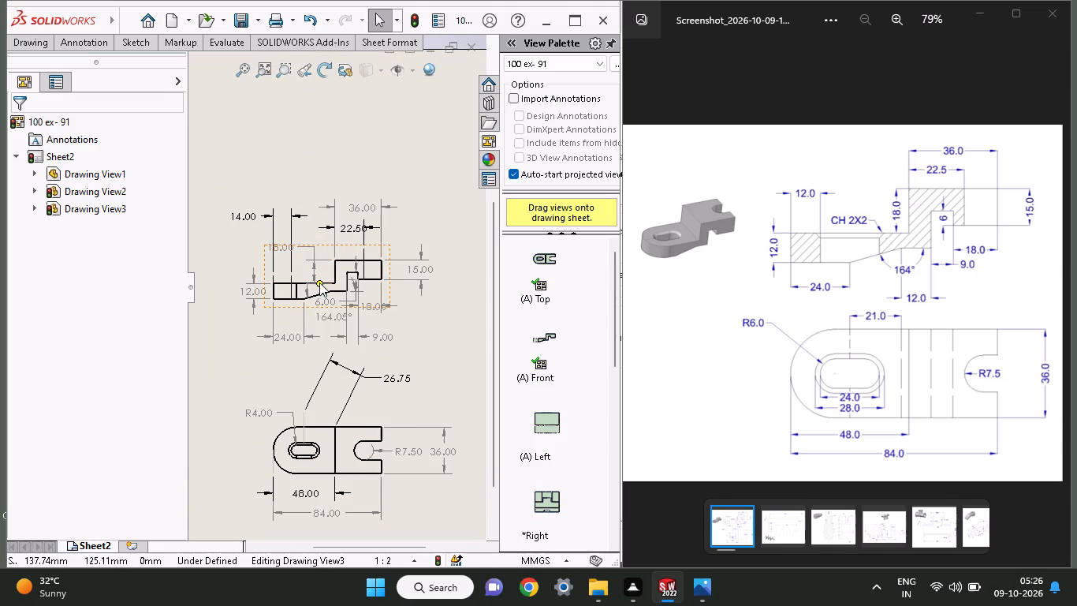
pyautogui.keyDown('ctrl'); pyautogui.scroll(-9, 319, 282); pyautogui.keyUp('ctrl')
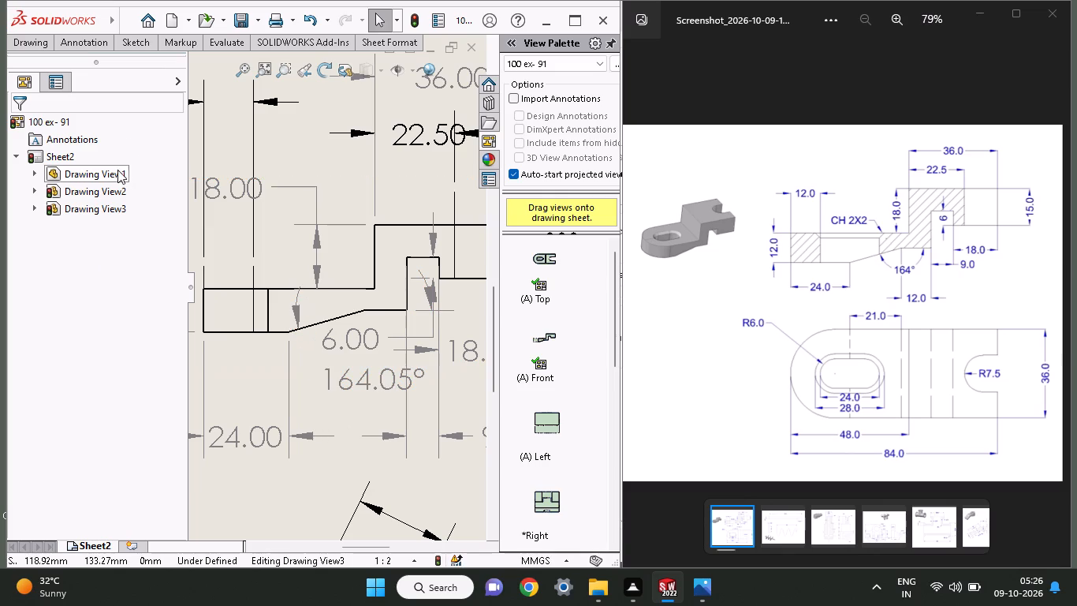
pyautogui.click(79, 38)
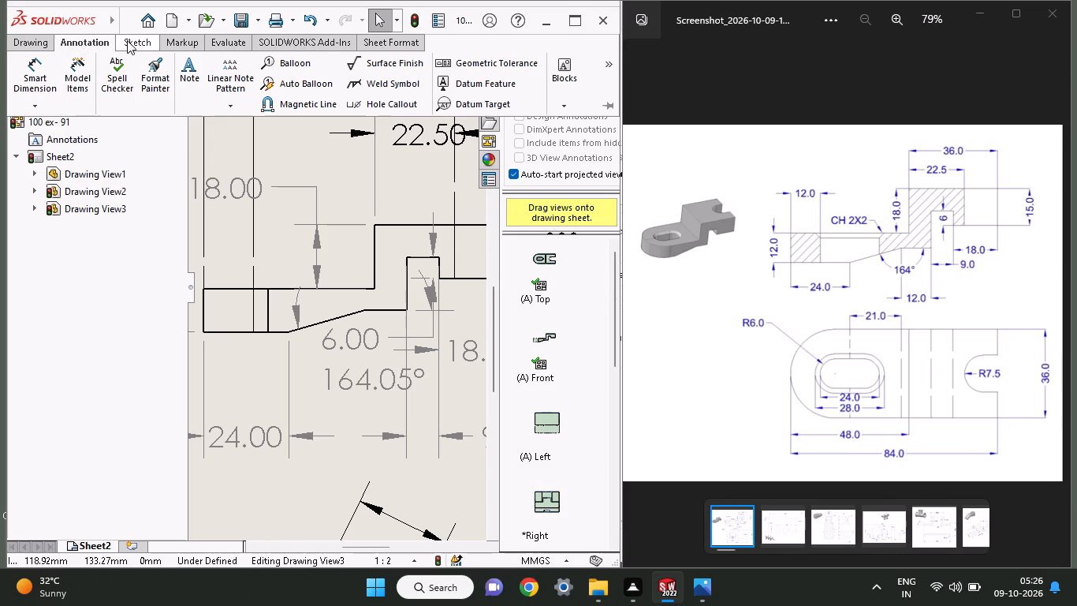
pyautogui.click(127, 40)
pyautogui.click(80, 66)
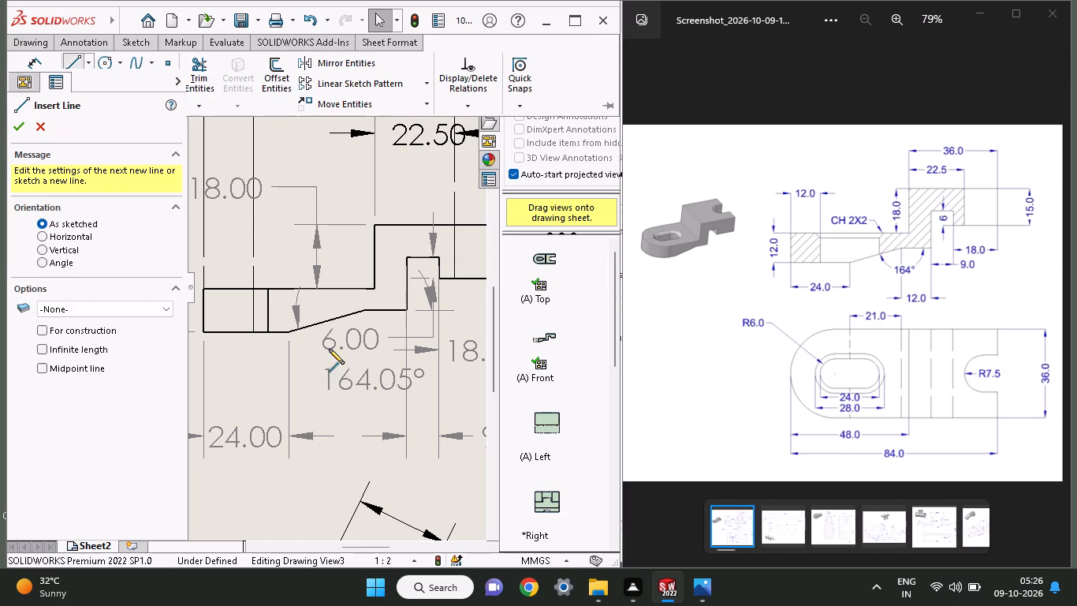
pyautogui.click(291, 335)
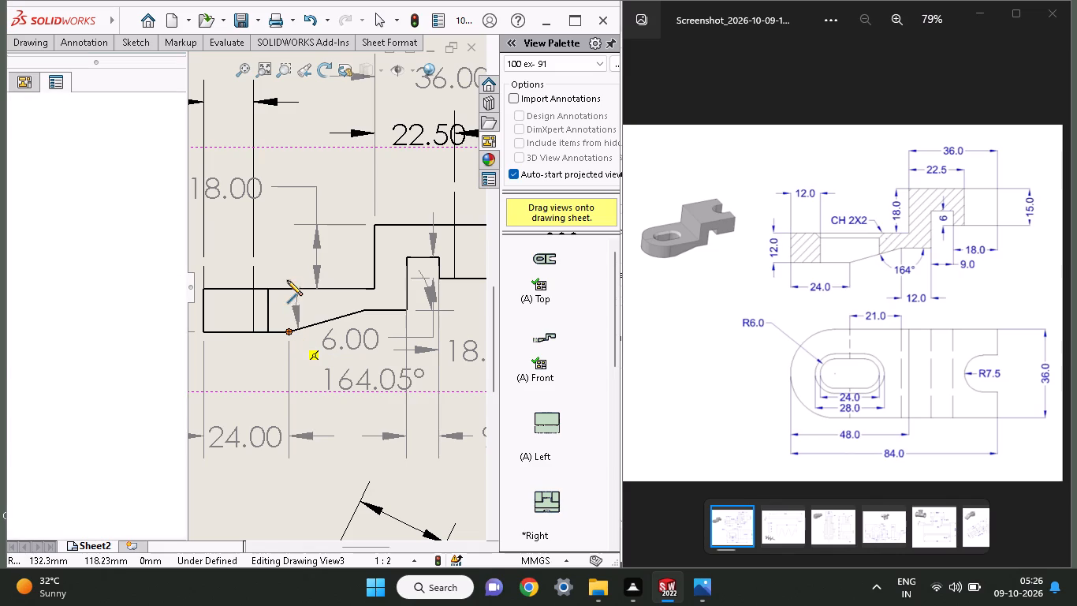
pyautogui.click(289, 290)
pyautogui.rightClick(271, 238)
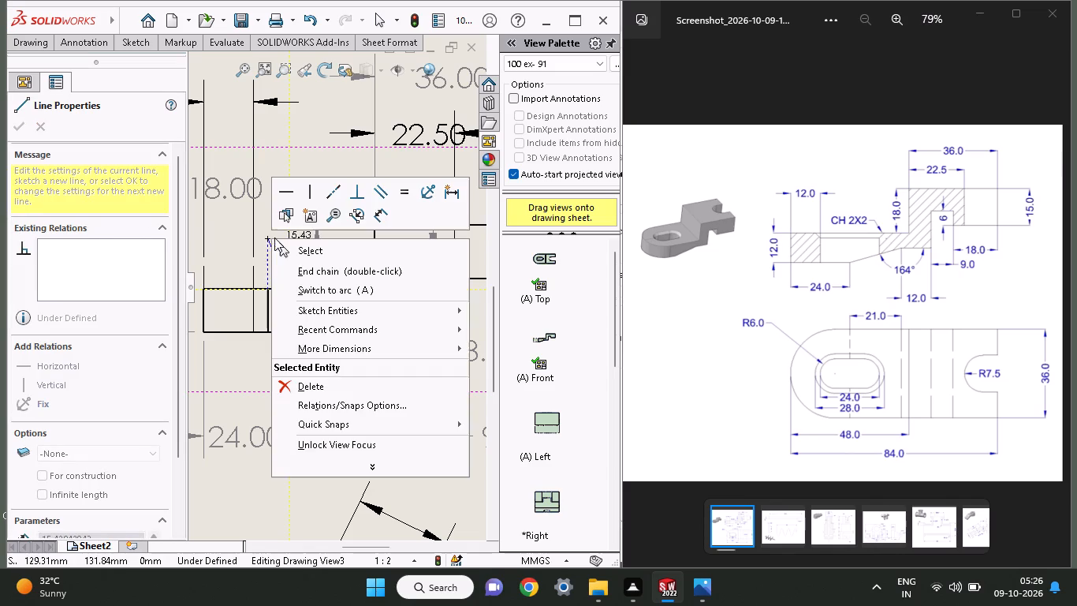
pyautogui.click(279, 241)
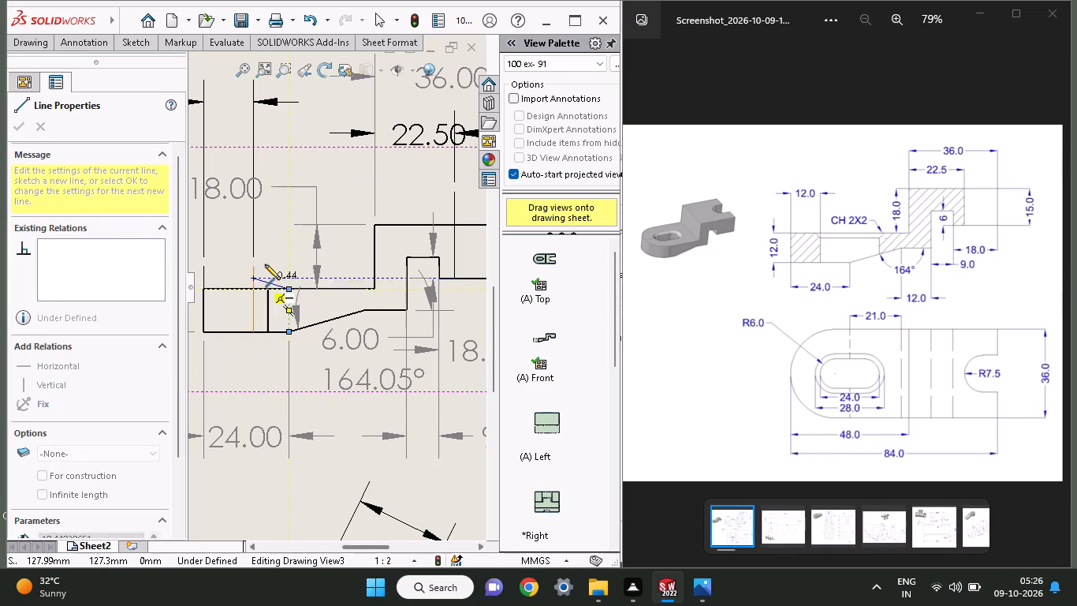
pyautogui.rightClick(270, 249)
pyautogui.click(283, 257)
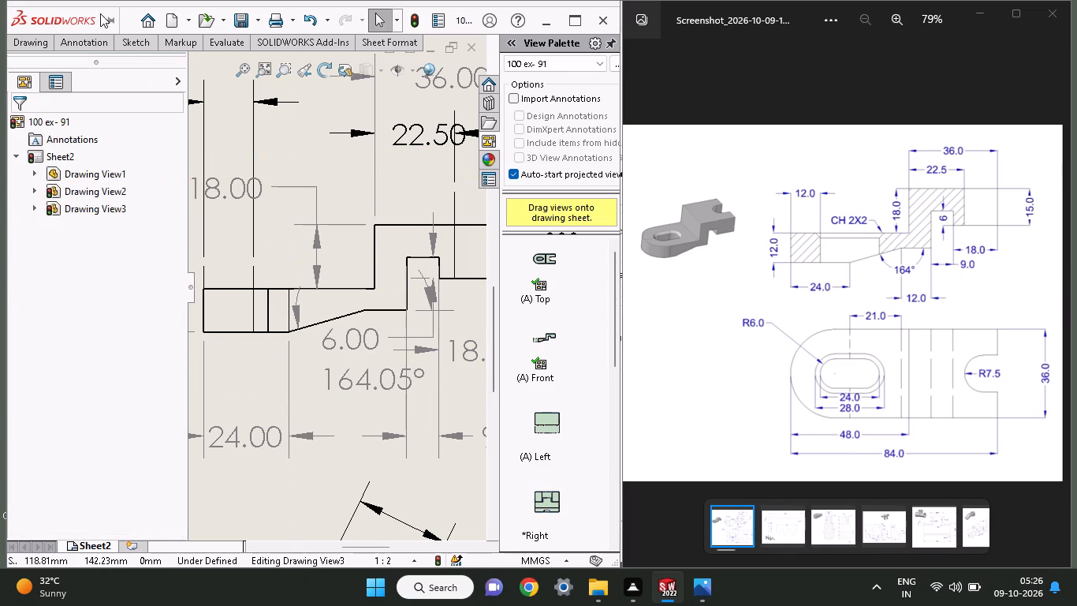
# Offset the new vertical line by 12 mm bi-directionally, with dimensions added.
pyautogui.click(131, 40)
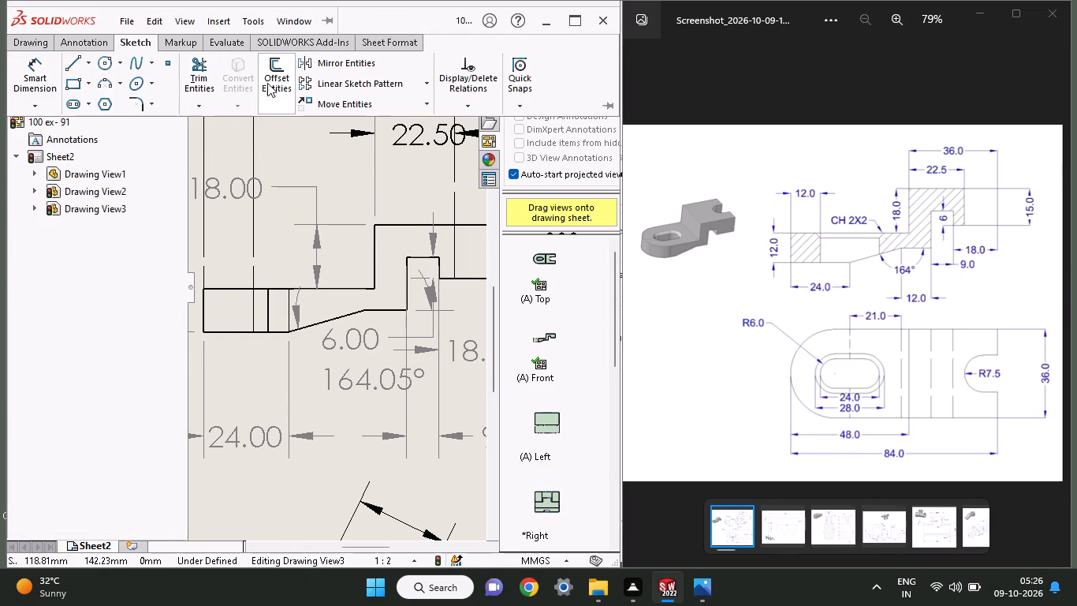
pyautogui.click(263, 86)
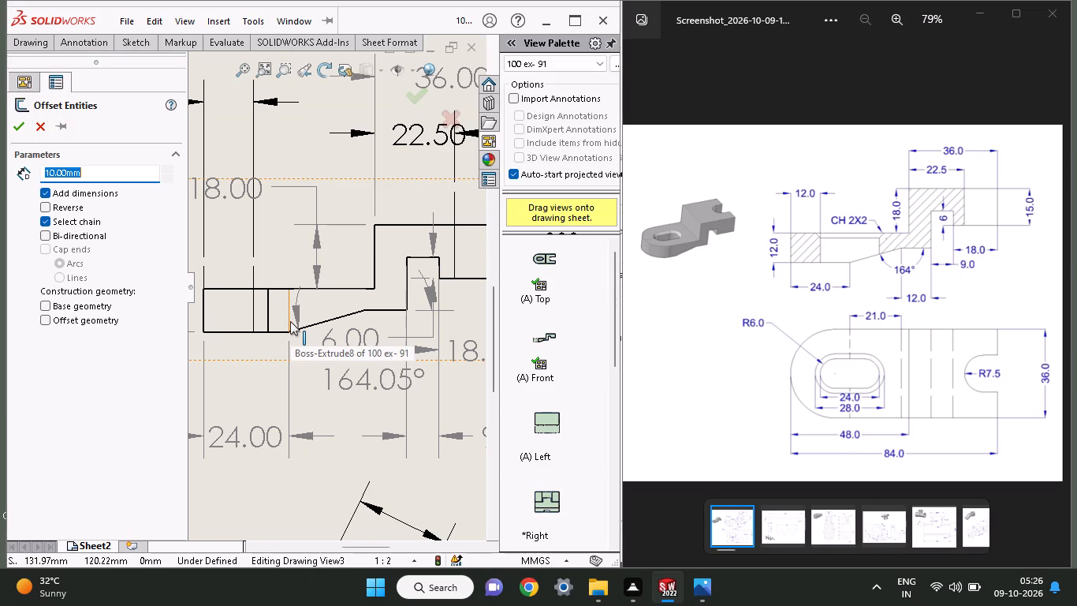
pyautogui.click(290, 321)
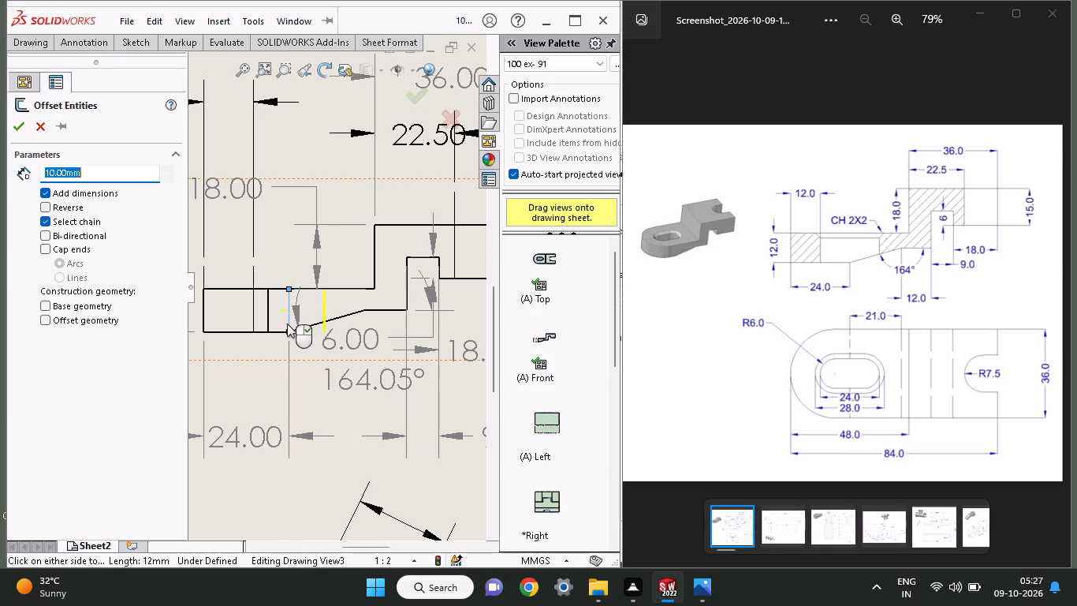
pyautogui.click(70, 232)
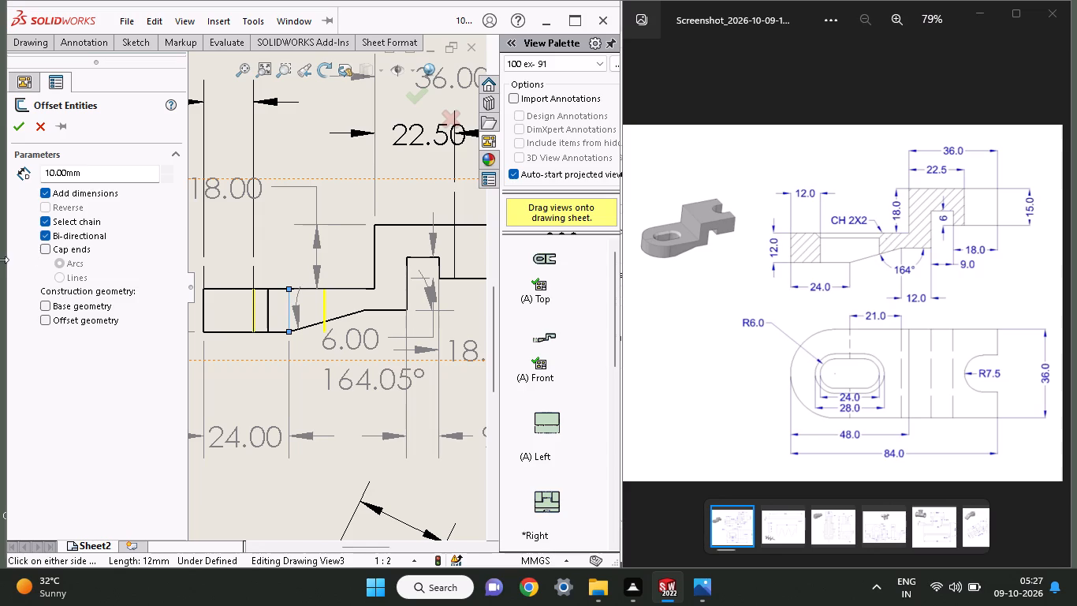
pyautogui.moveTo(91, 176); pyautogui.dragTo(0, 192)
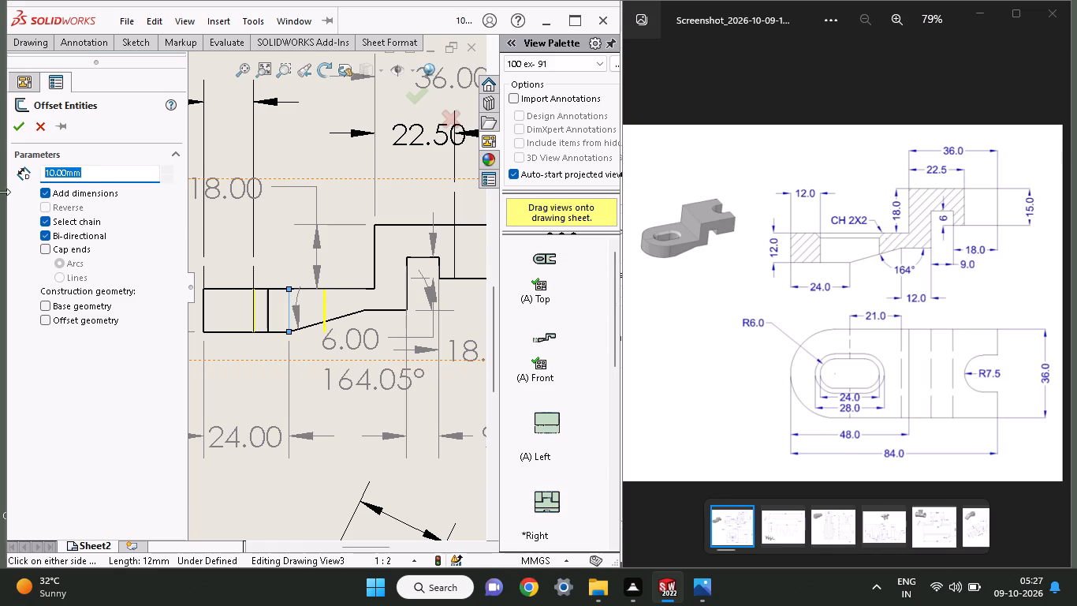
pyautogui.write('12')
pyautogui.press('Return')
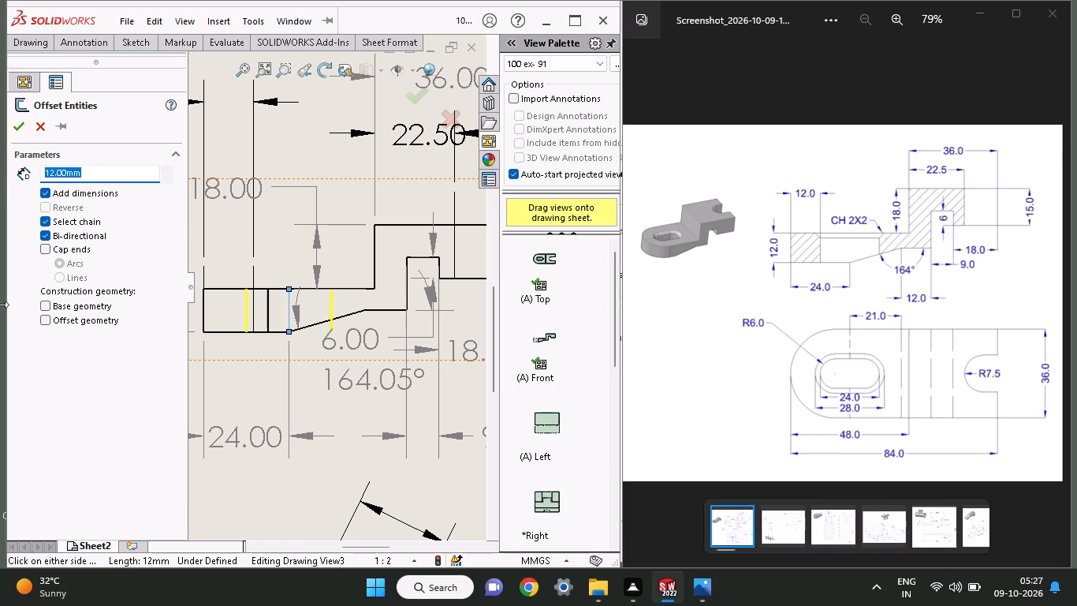
pyautogui.click(24, 134)
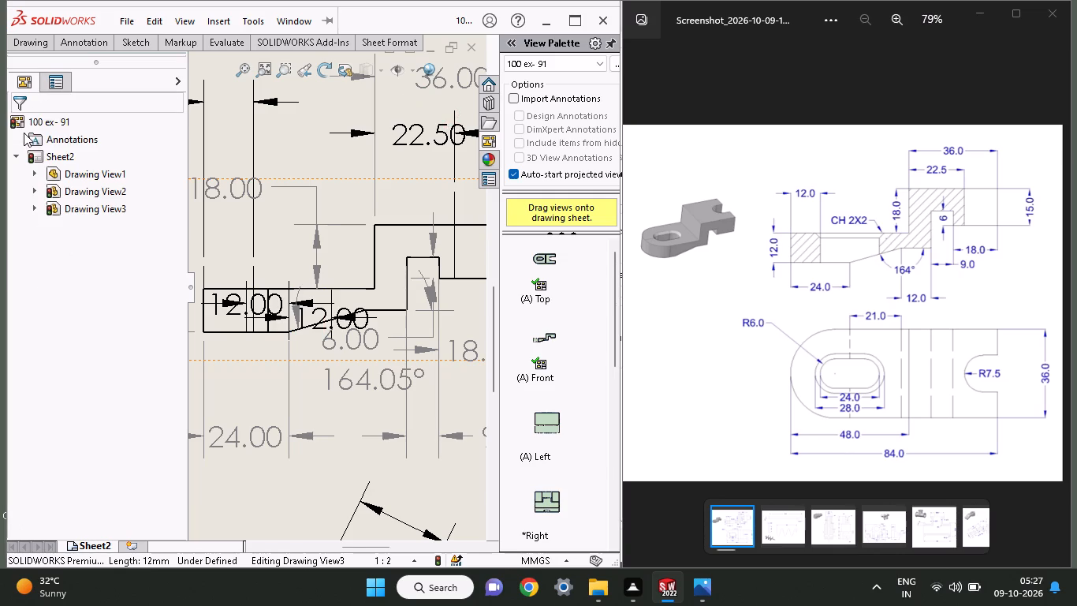
# Move the two 12 mm offset dimensions below the front view, clear of the part outline and at separate heights.
pyautogui.scroll(-1, 304, 321)
pyautogui.moveTo(258, 302); pyautogui.dragTo(244, 327)
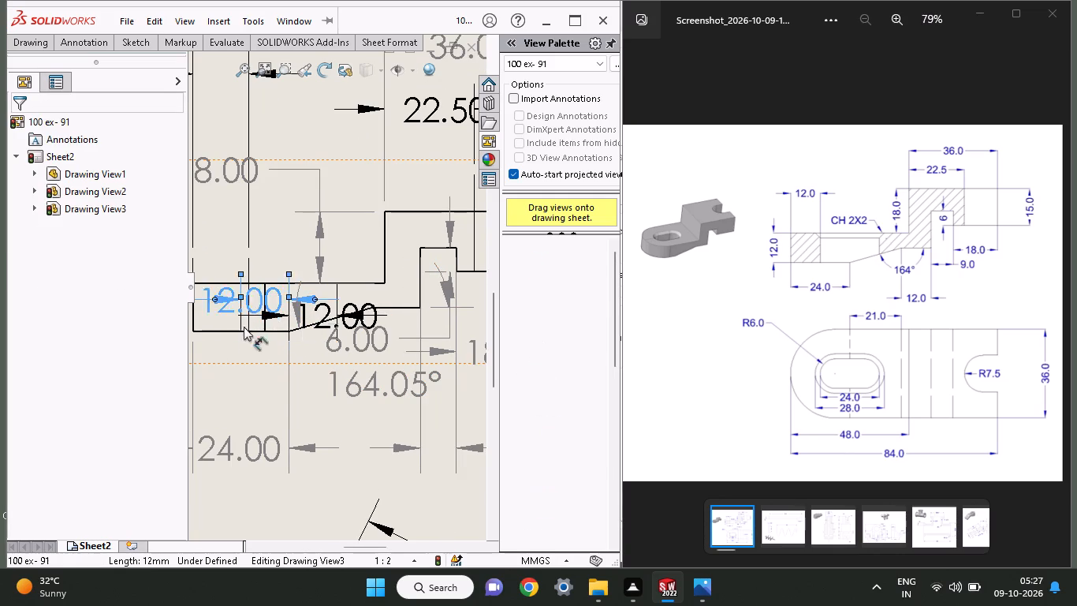
pyautogui.moveTo(244, 327); pyautogui.dragTo(214, 383)
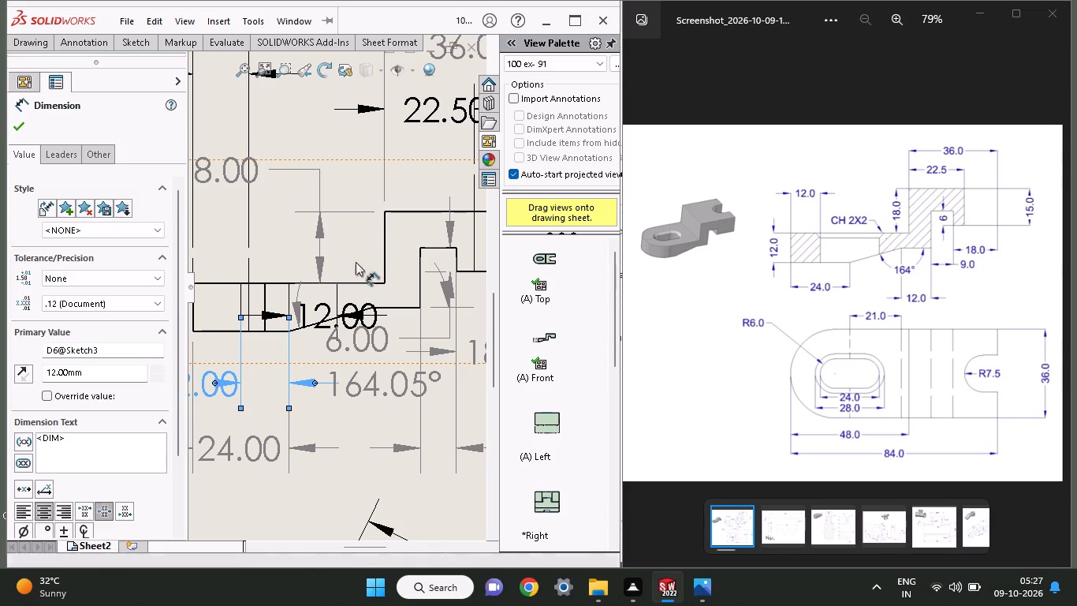
pyautogui.click(13, 125)
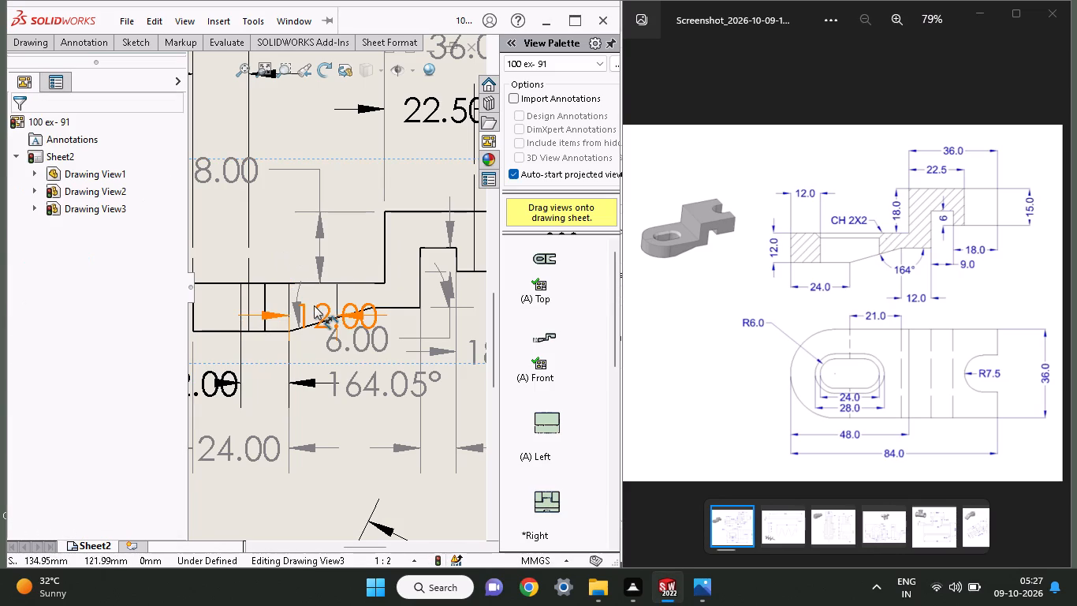
pyautogui.moveTo(314, 305); pyautogui.dragTo(288, 511)
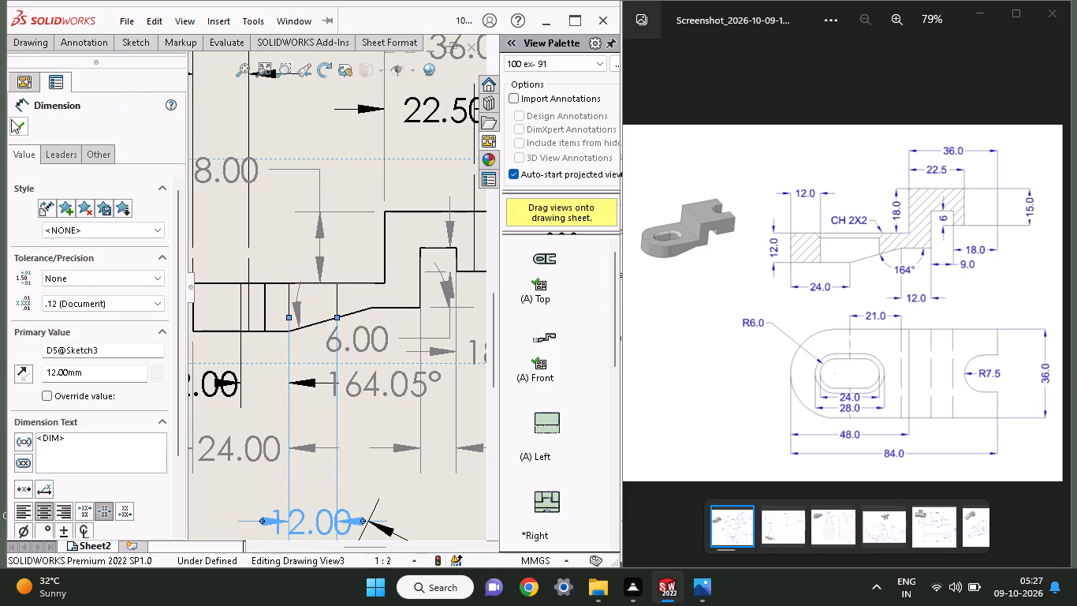
pyautogui.click(11, 119)
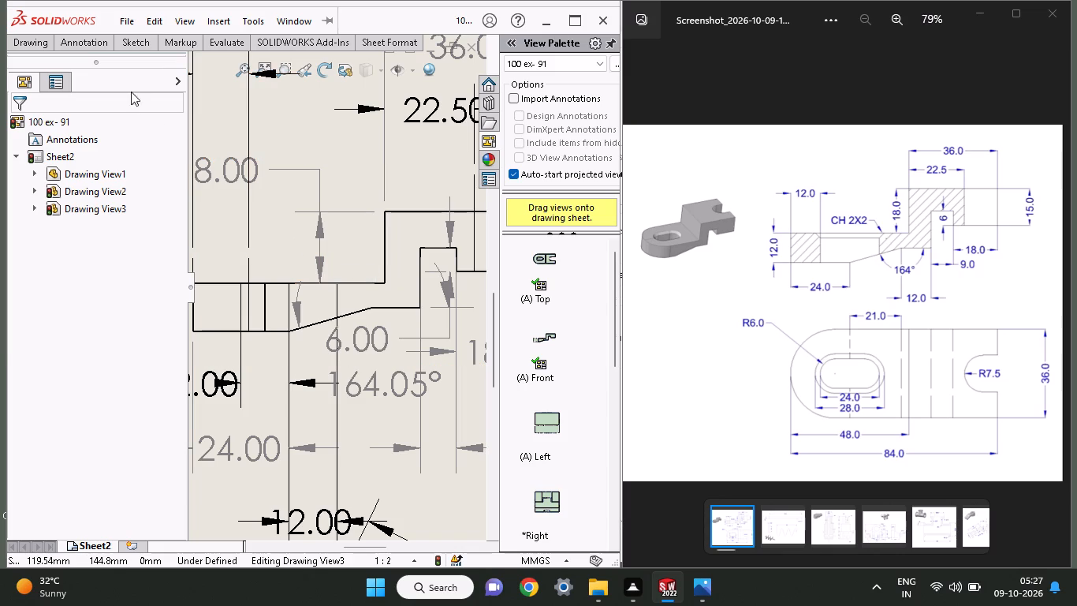
# Sketch a 24 mm horizontal line along the thin section's top edge between the two offset vertical lines.
pyautogui.click(144, 43)
pyautogui.click(68, 57)
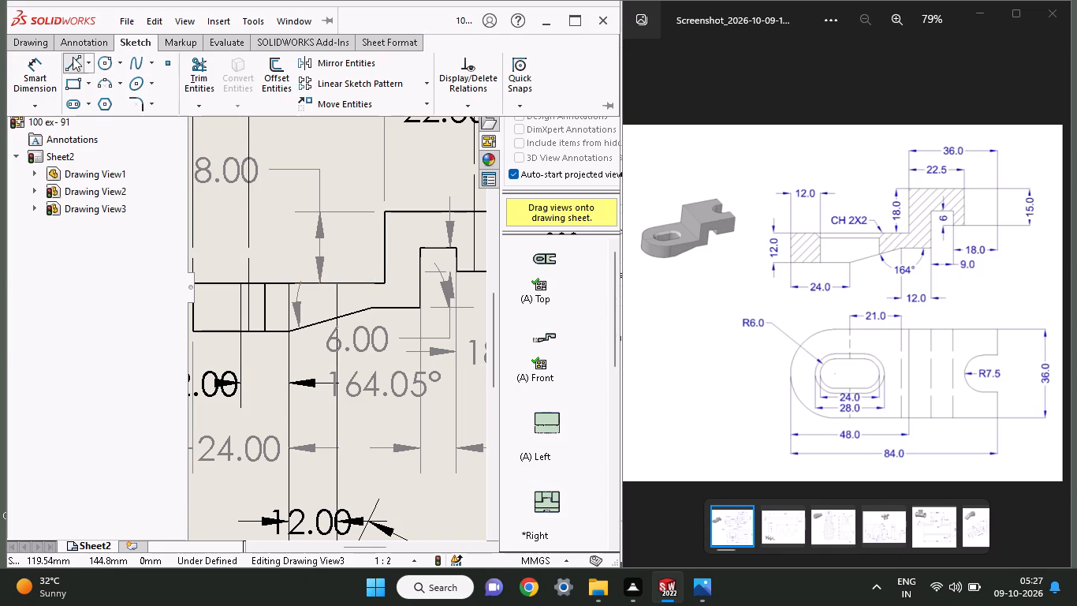
pyautogui.click(240, 286)
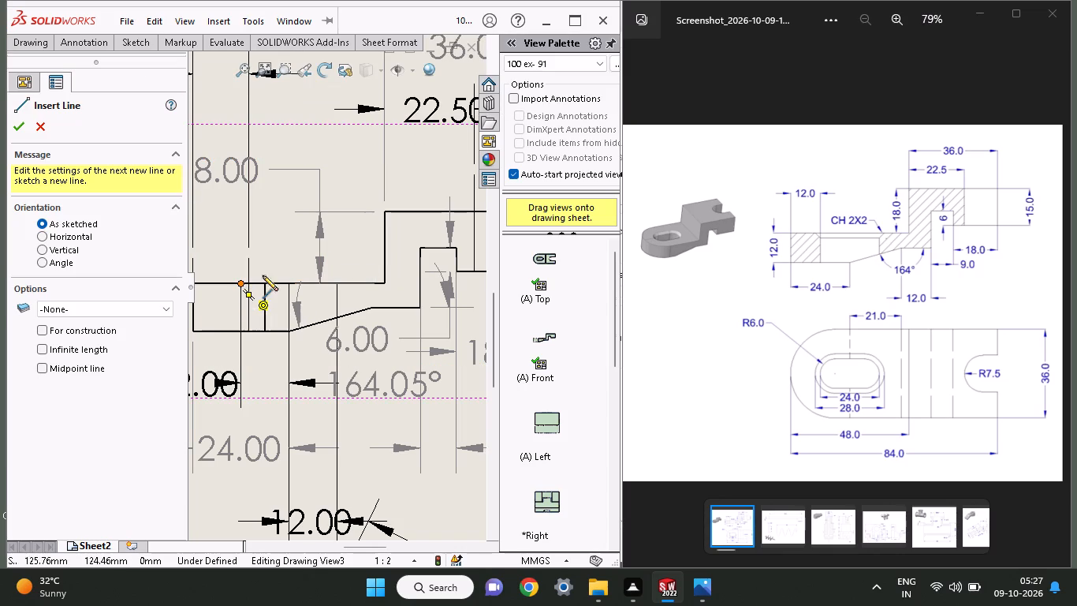
pyautogui.click(334, 282)
pyautogui.rightClick(351, 260)
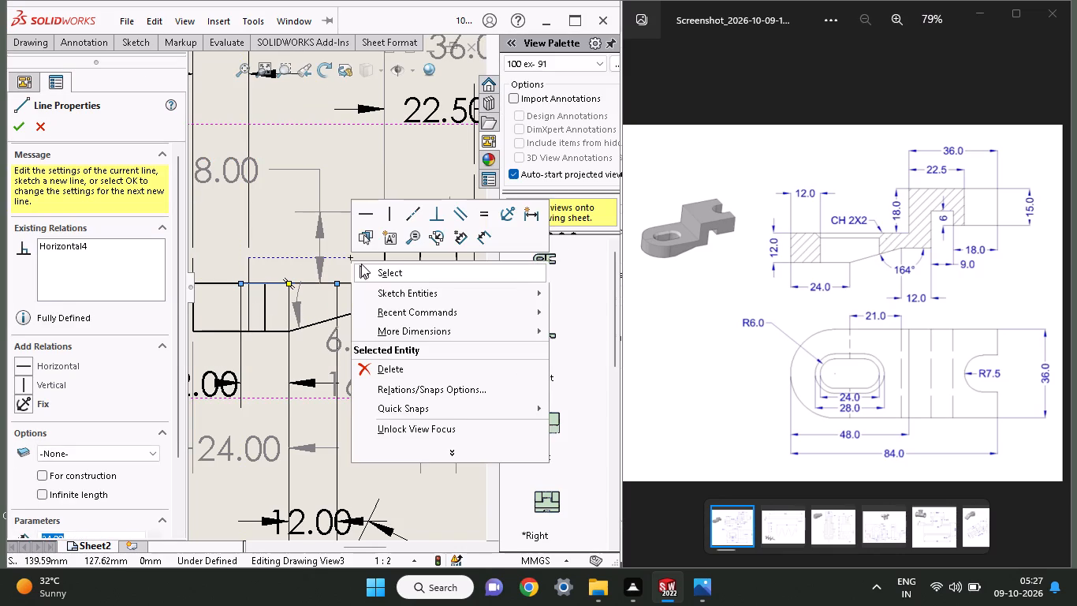
pyautogui.click(361, 264)
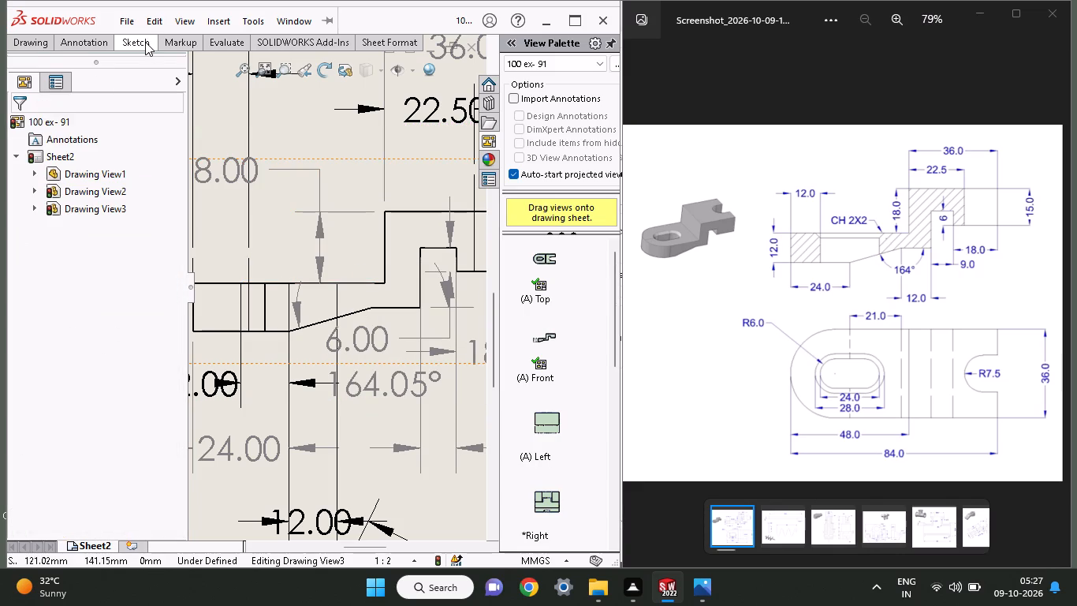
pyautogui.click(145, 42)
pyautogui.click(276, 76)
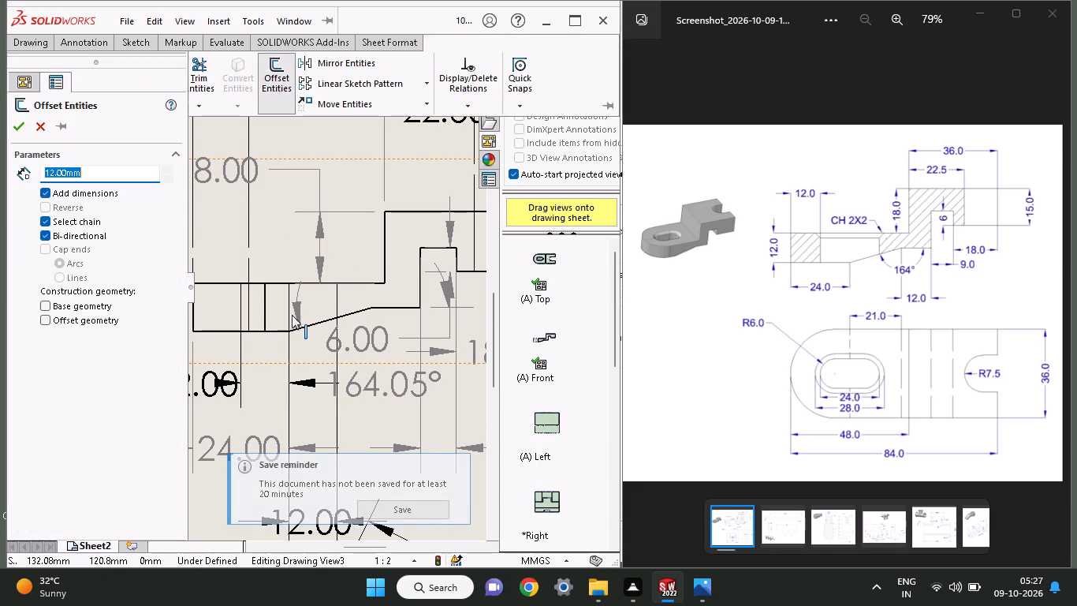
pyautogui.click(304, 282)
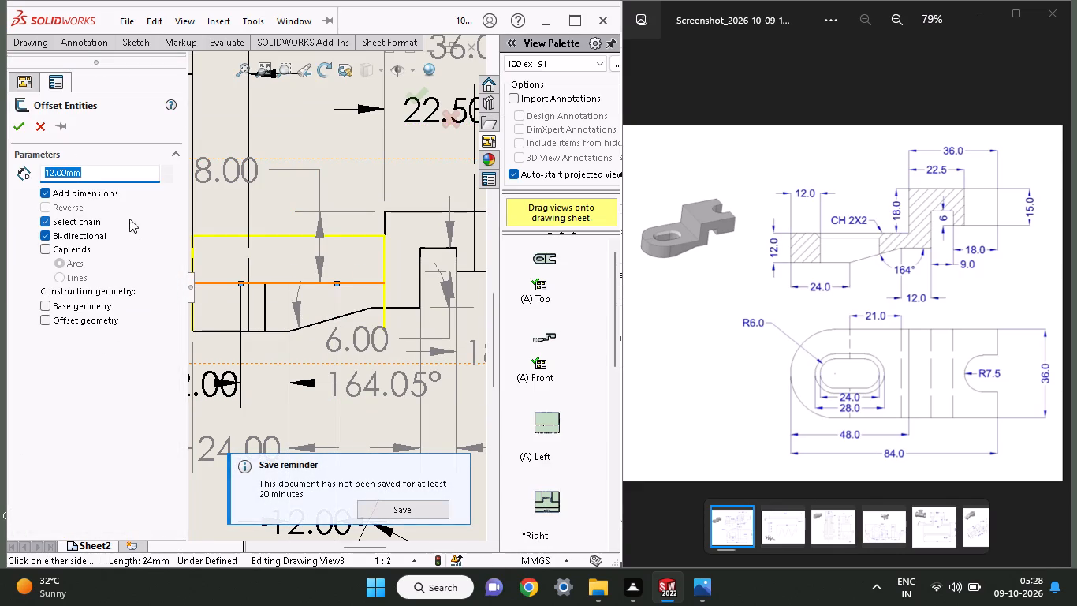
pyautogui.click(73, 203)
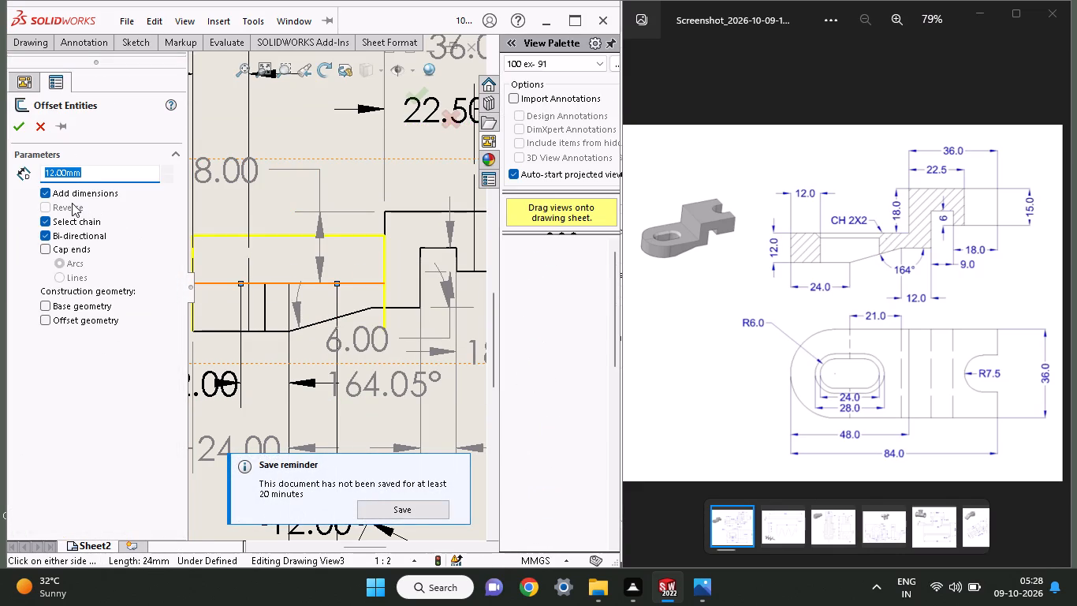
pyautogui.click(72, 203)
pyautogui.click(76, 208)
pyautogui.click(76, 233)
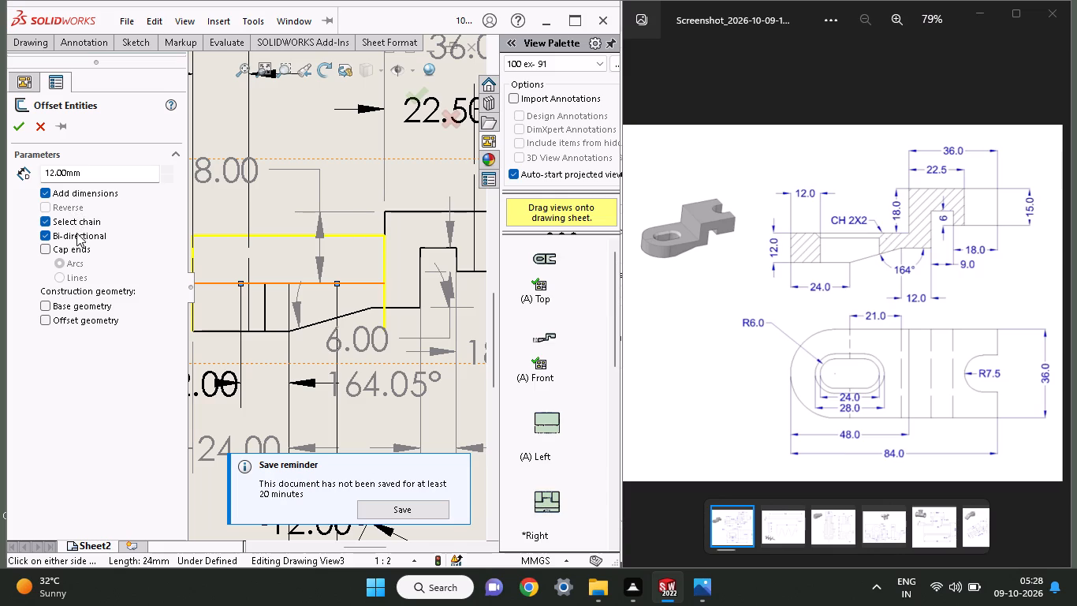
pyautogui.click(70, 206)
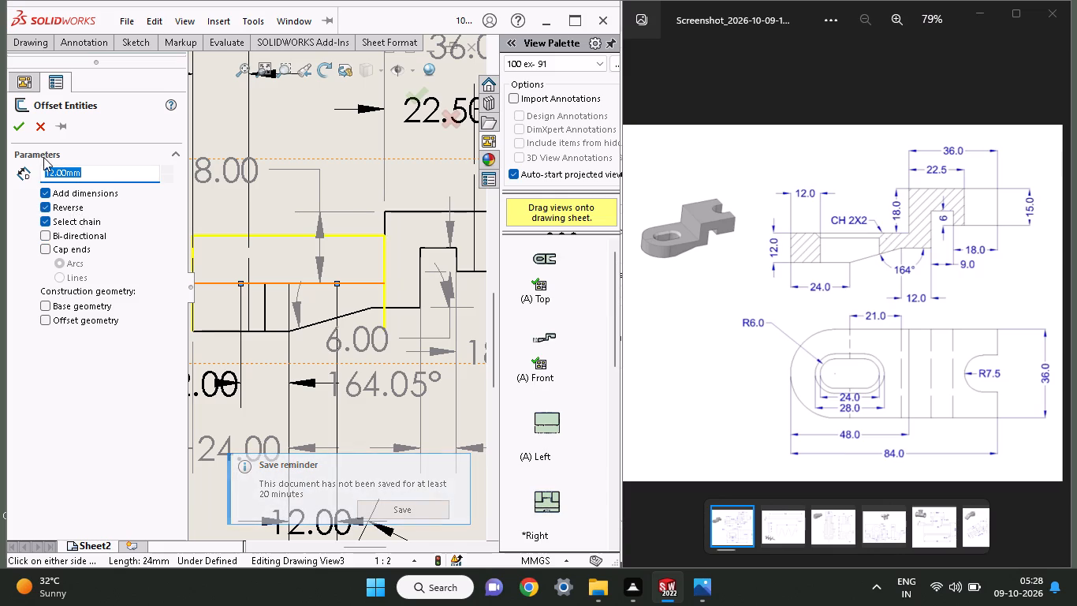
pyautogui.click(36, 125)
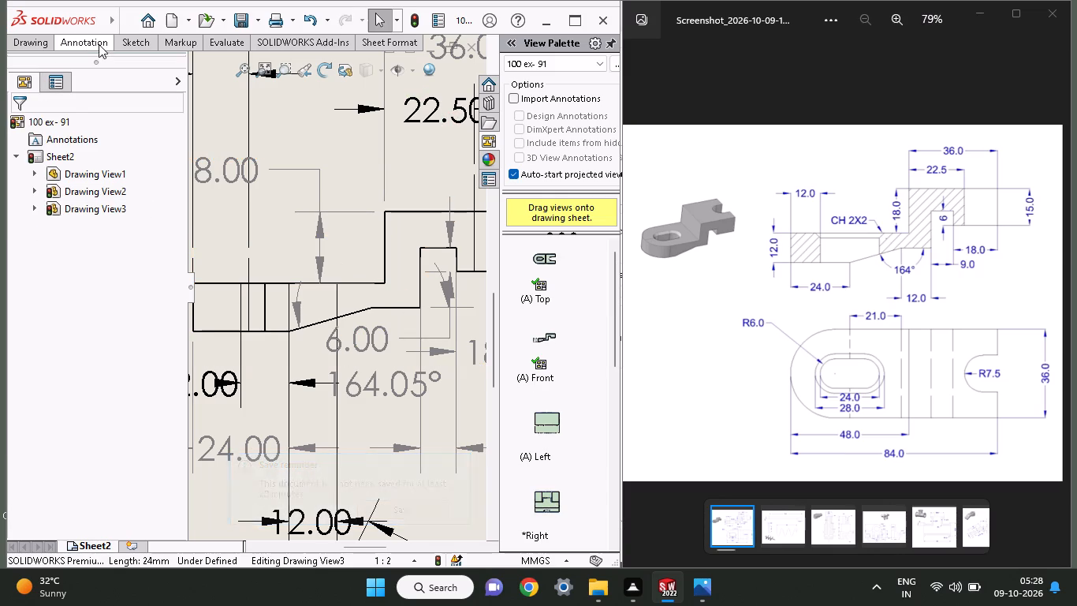
# Sketch a 24 mm horizontal line just below the thin section's top edge, spanning between the two offset vertical lines.
pyautogui.click(135, 45)
pyautogui.click(79, 64)
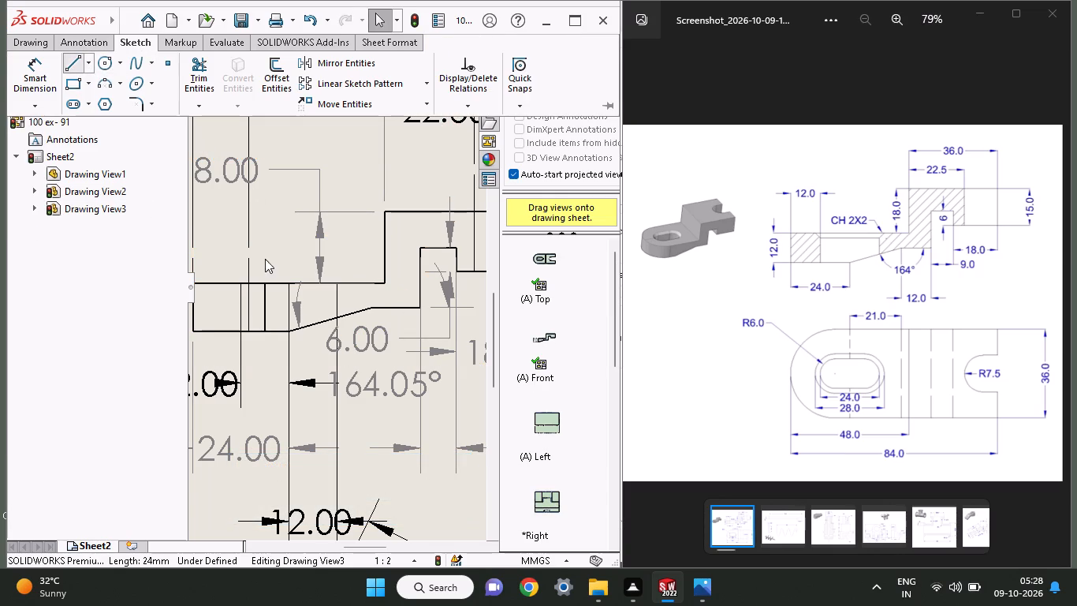
pyautogui.click(240, 293)
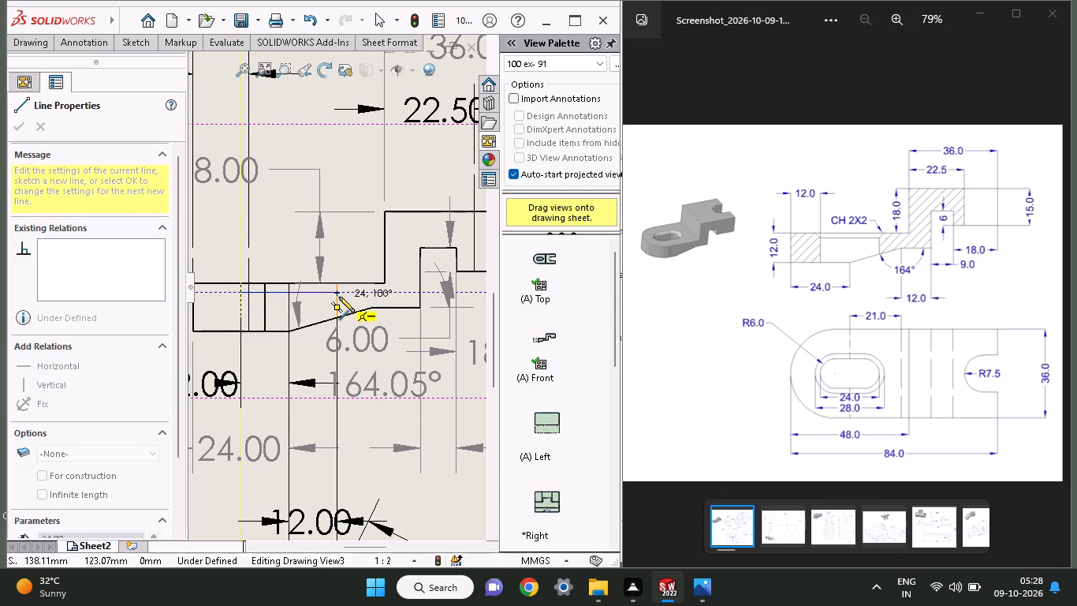
pyautogui.click(339, 297)
pyautogui.rightClick(351, 261)
pyautogui.click(368, 268)
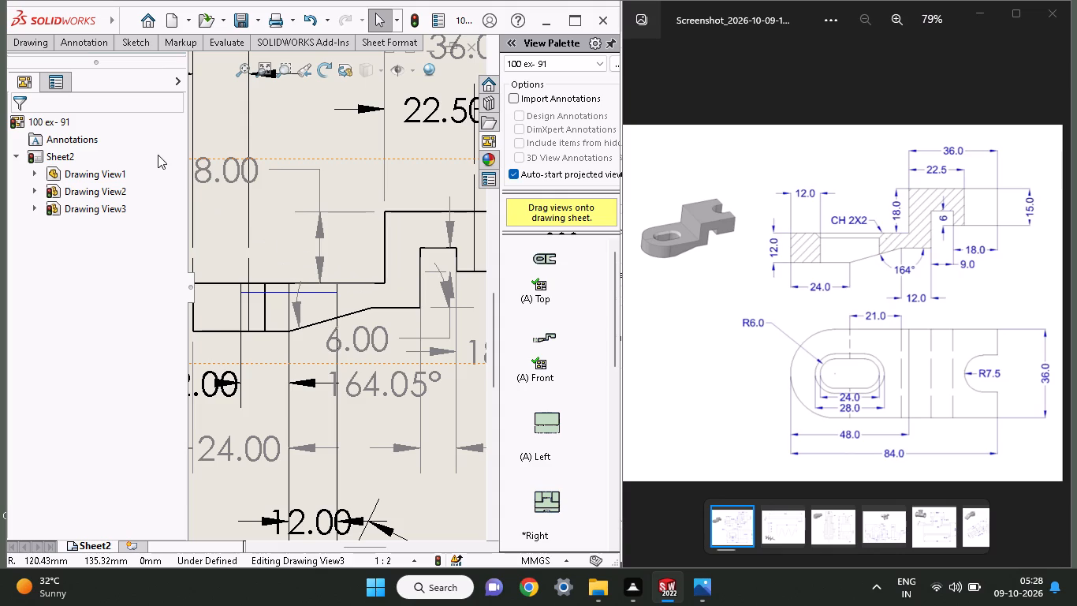
# Dimension the lower 24 mm horizontal line 2 mm below the thin section's top edge.
pyautogui.click(125, 42)
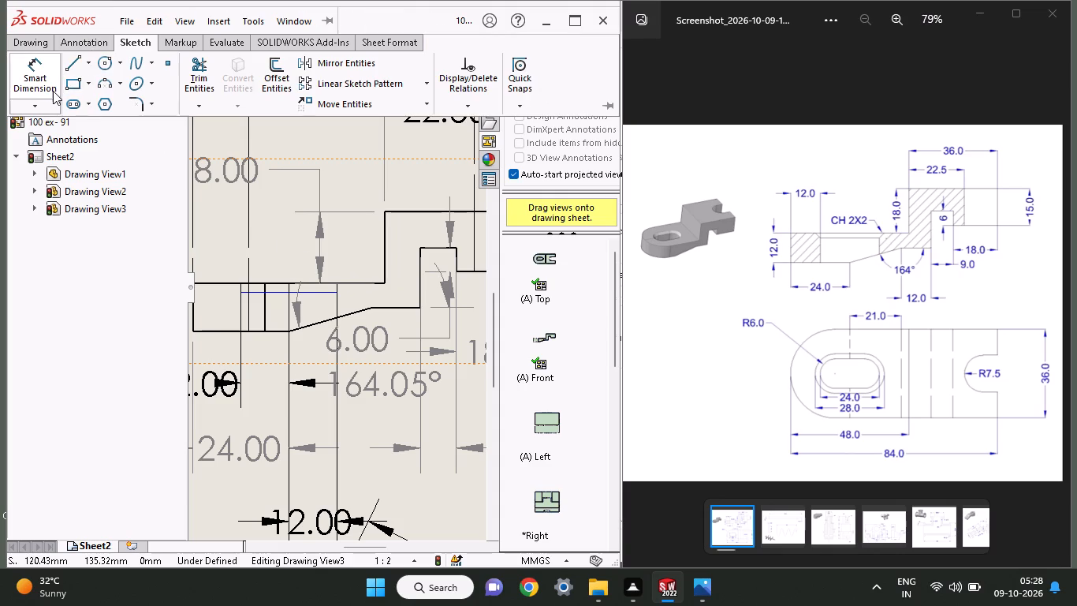
pyautogui.click(44, 80)
pyautogui.click(336, 291)
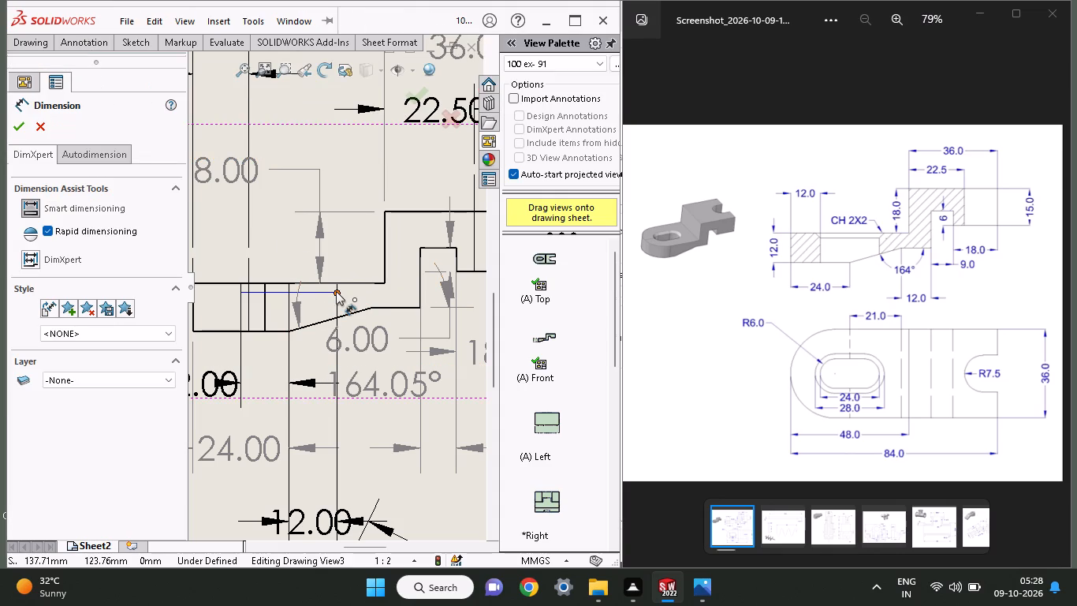
pyautogui.click(337, 282)
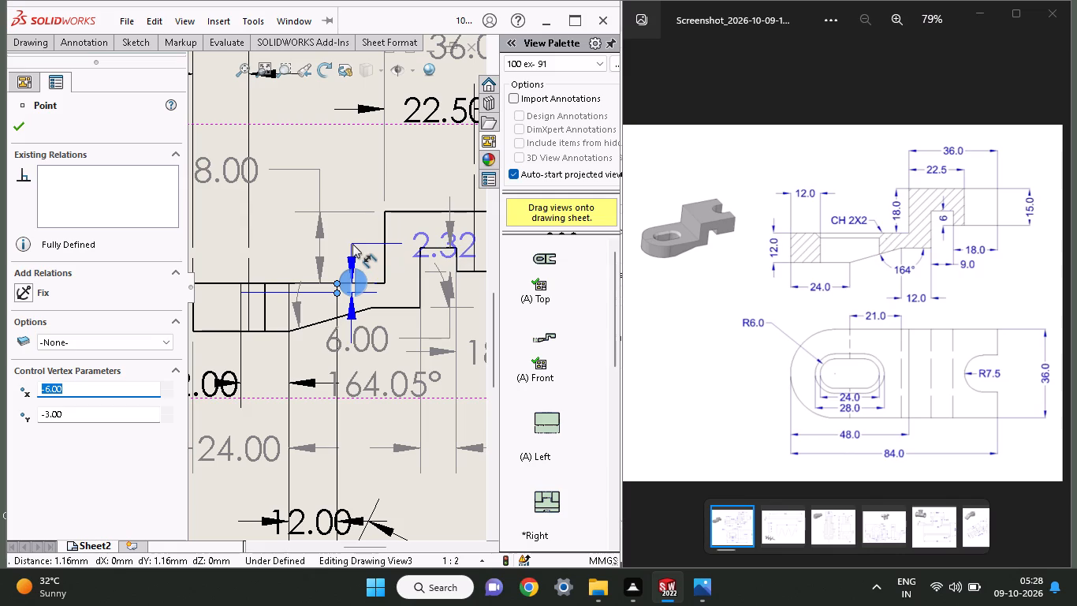
pyautogui.click(352, 244)
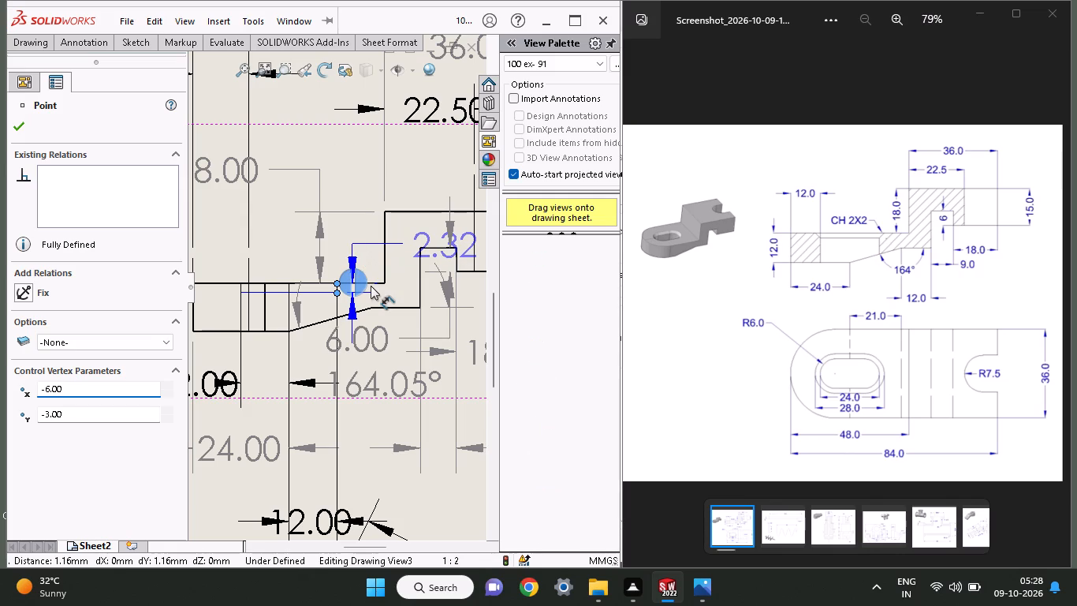
pyautogui.write('2.')
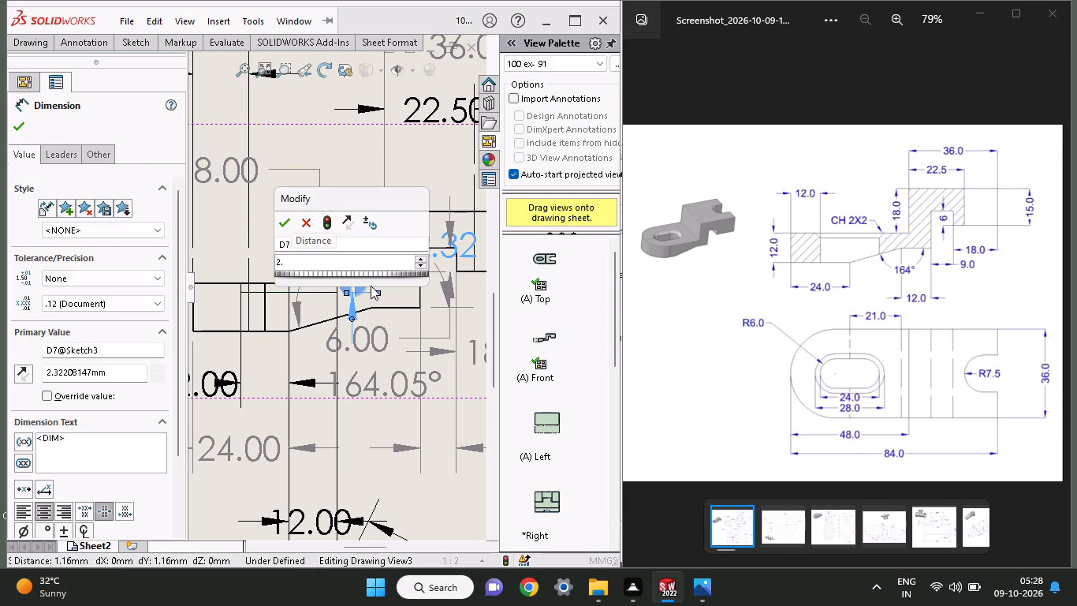
pyautogui.press('BackSpace')
pyautogui.press('Return')
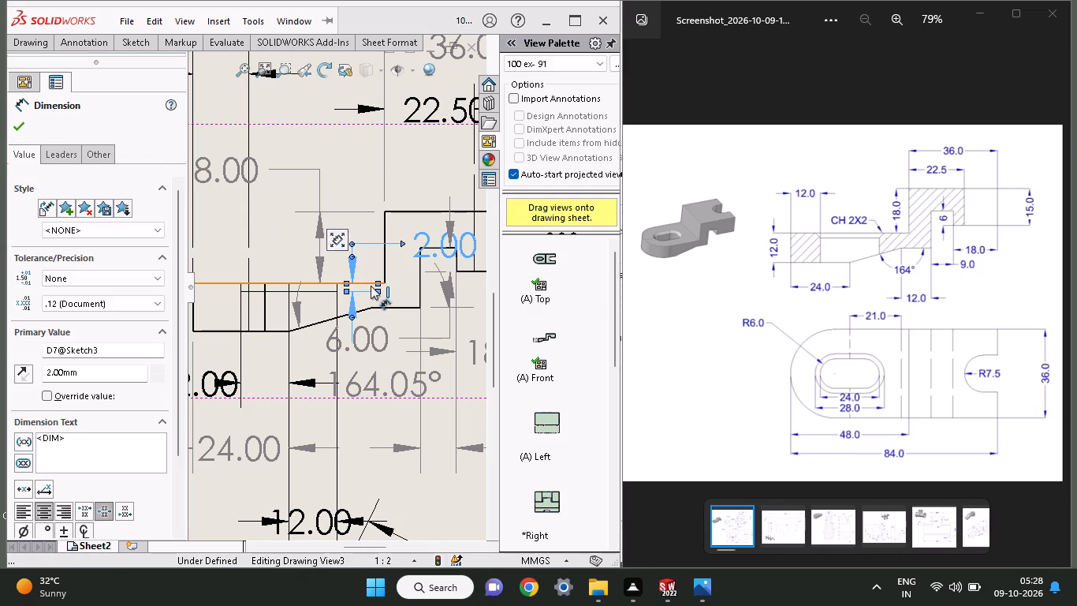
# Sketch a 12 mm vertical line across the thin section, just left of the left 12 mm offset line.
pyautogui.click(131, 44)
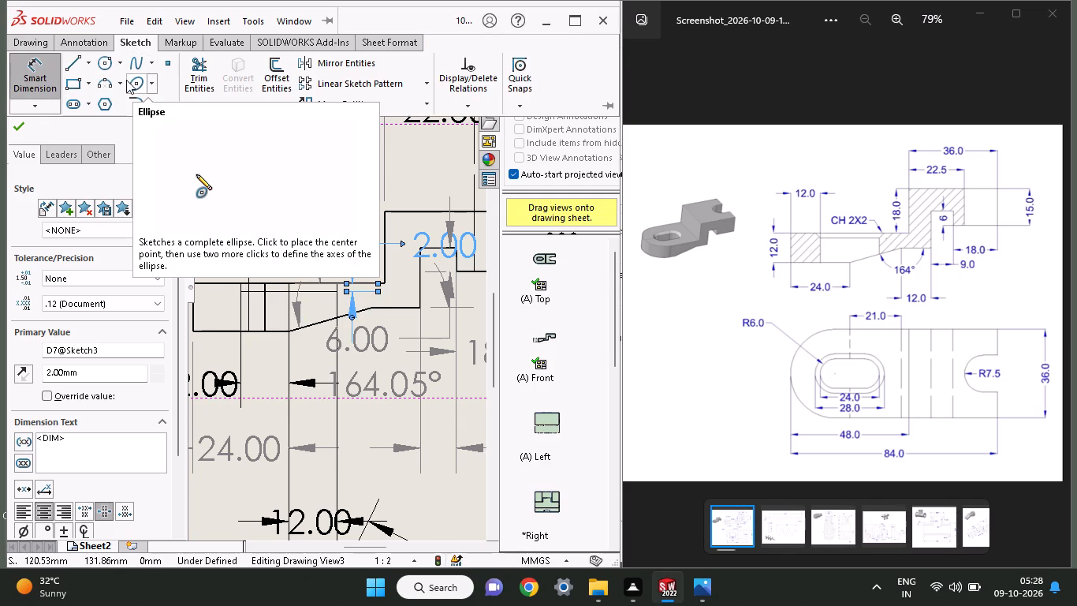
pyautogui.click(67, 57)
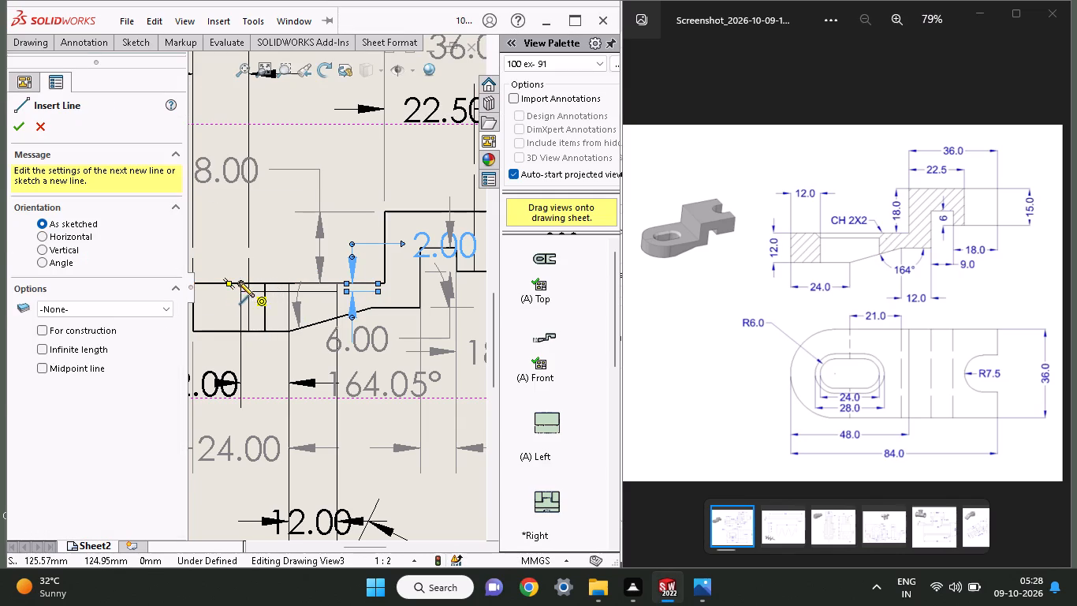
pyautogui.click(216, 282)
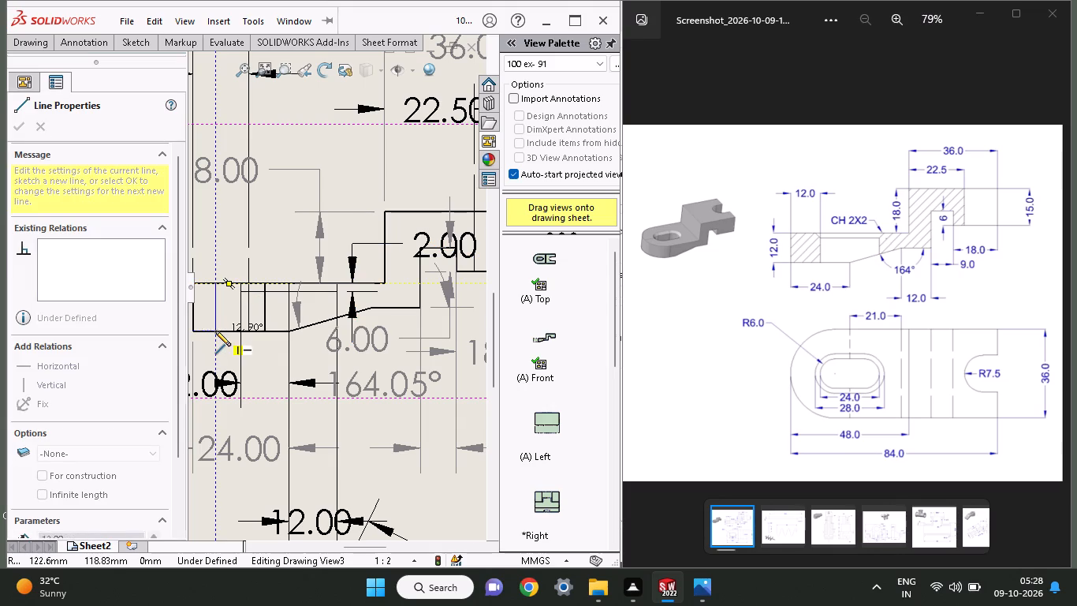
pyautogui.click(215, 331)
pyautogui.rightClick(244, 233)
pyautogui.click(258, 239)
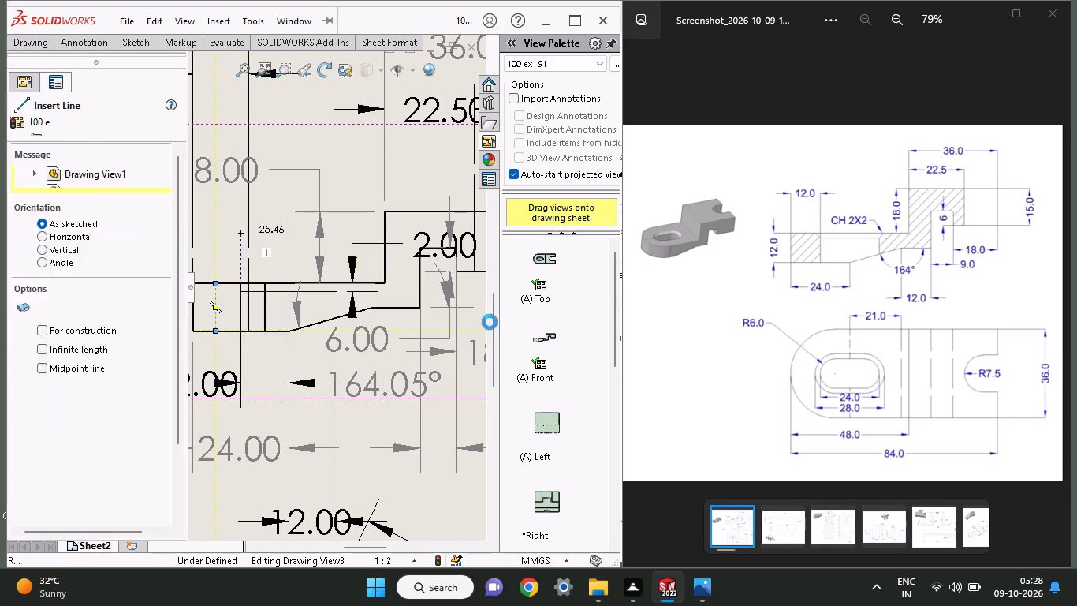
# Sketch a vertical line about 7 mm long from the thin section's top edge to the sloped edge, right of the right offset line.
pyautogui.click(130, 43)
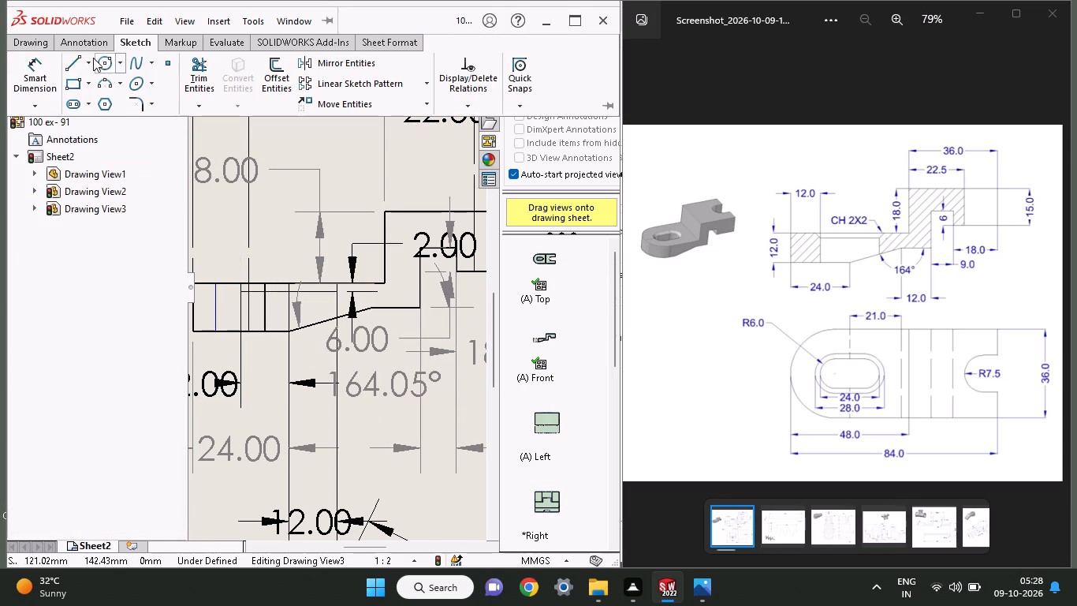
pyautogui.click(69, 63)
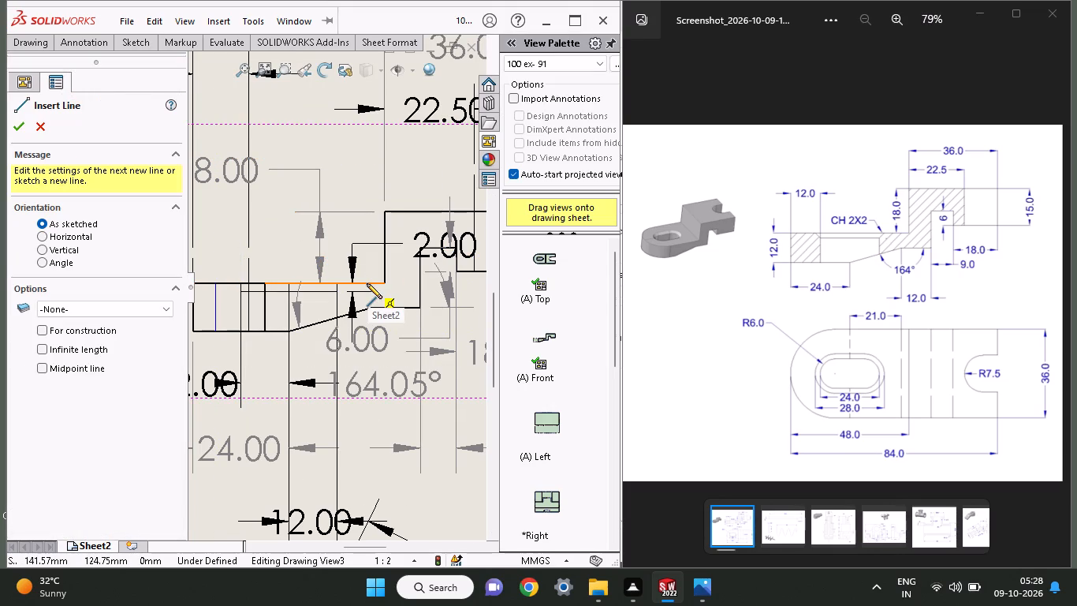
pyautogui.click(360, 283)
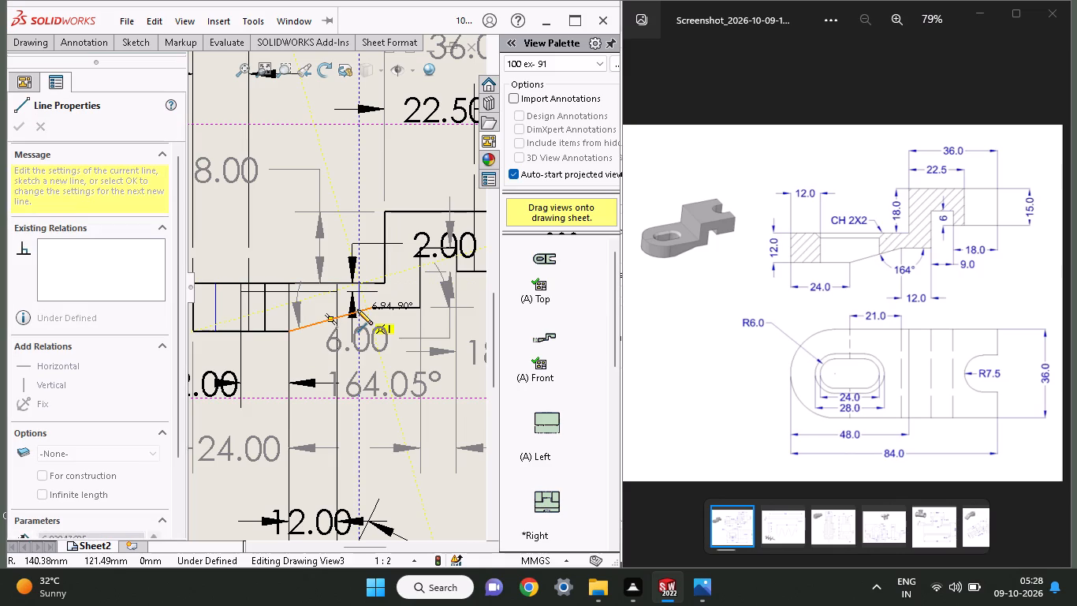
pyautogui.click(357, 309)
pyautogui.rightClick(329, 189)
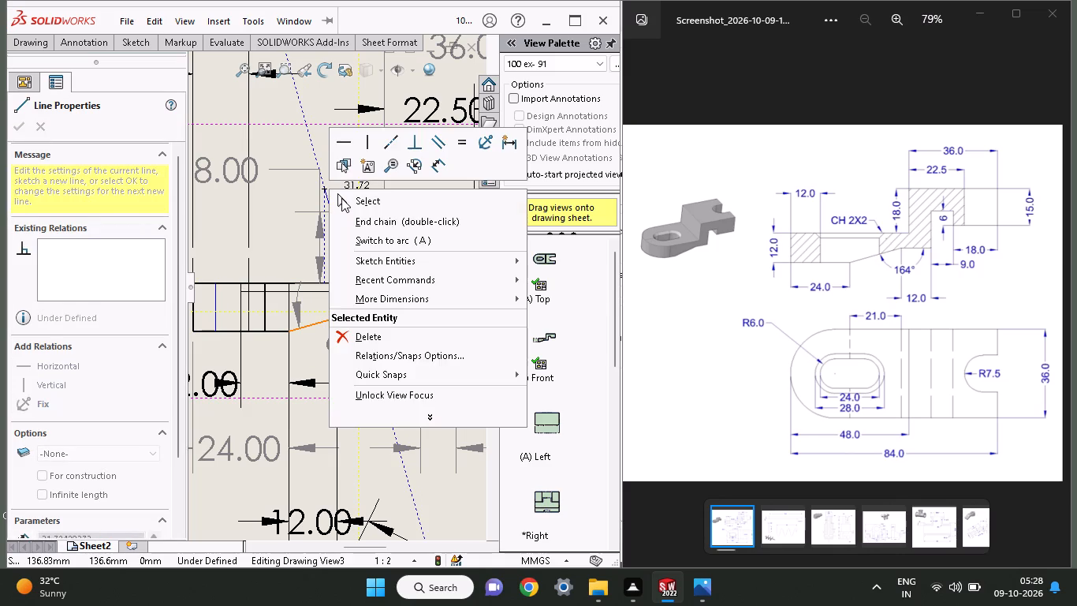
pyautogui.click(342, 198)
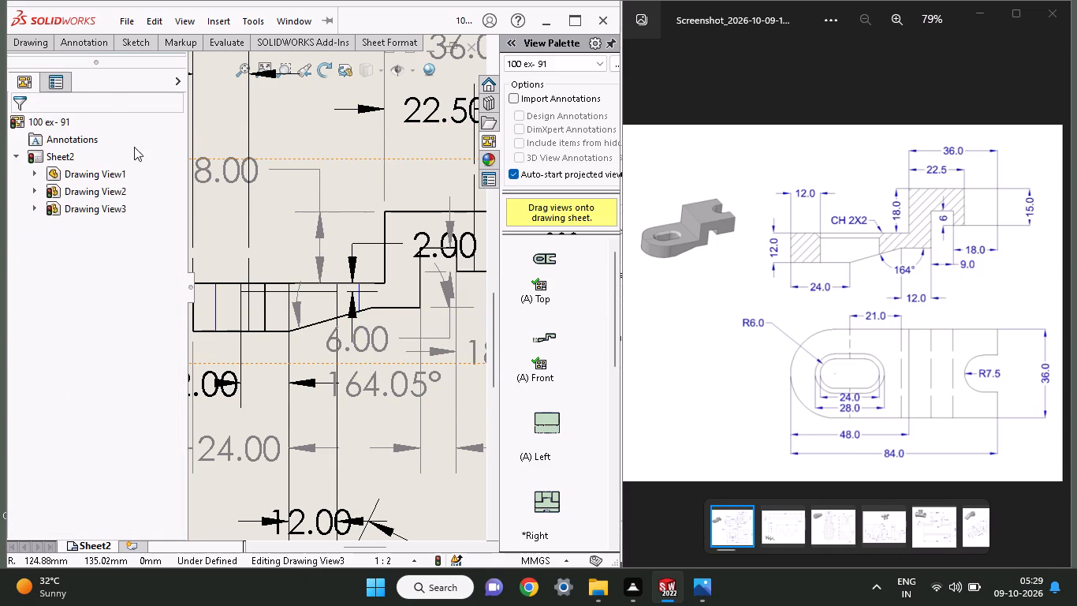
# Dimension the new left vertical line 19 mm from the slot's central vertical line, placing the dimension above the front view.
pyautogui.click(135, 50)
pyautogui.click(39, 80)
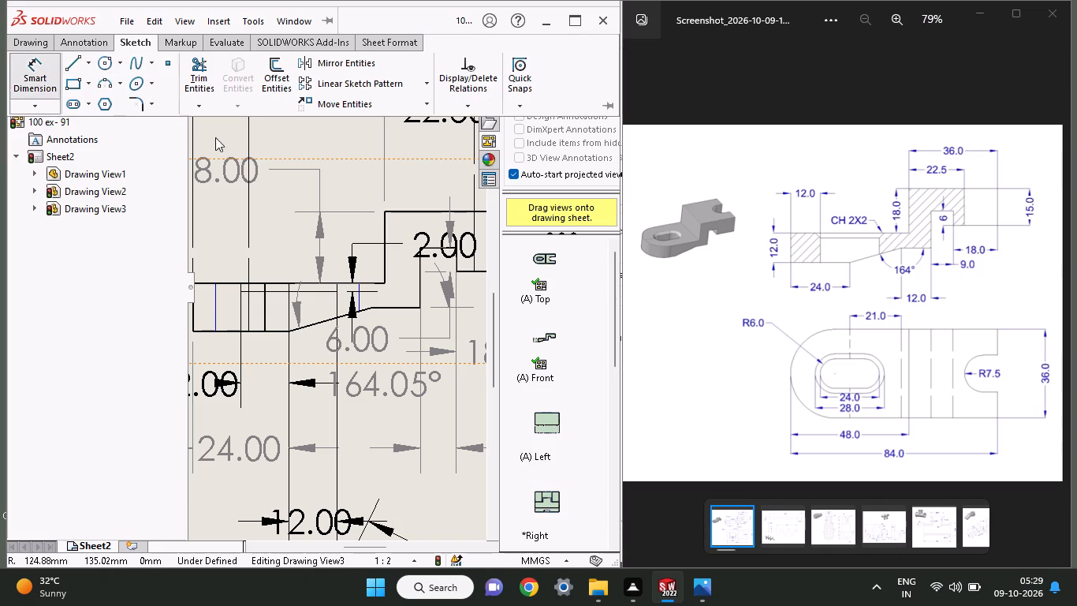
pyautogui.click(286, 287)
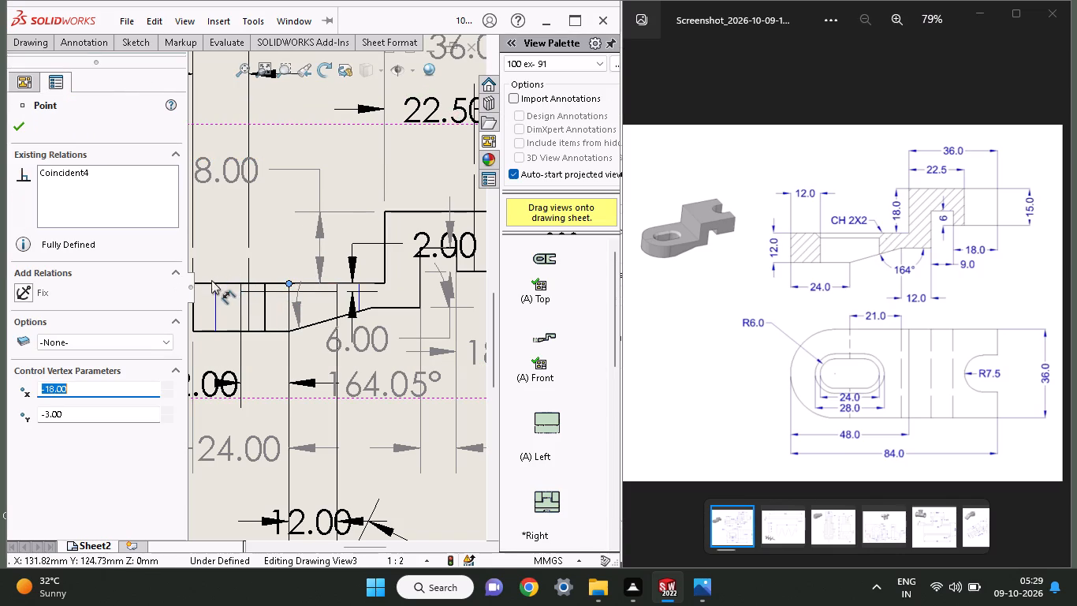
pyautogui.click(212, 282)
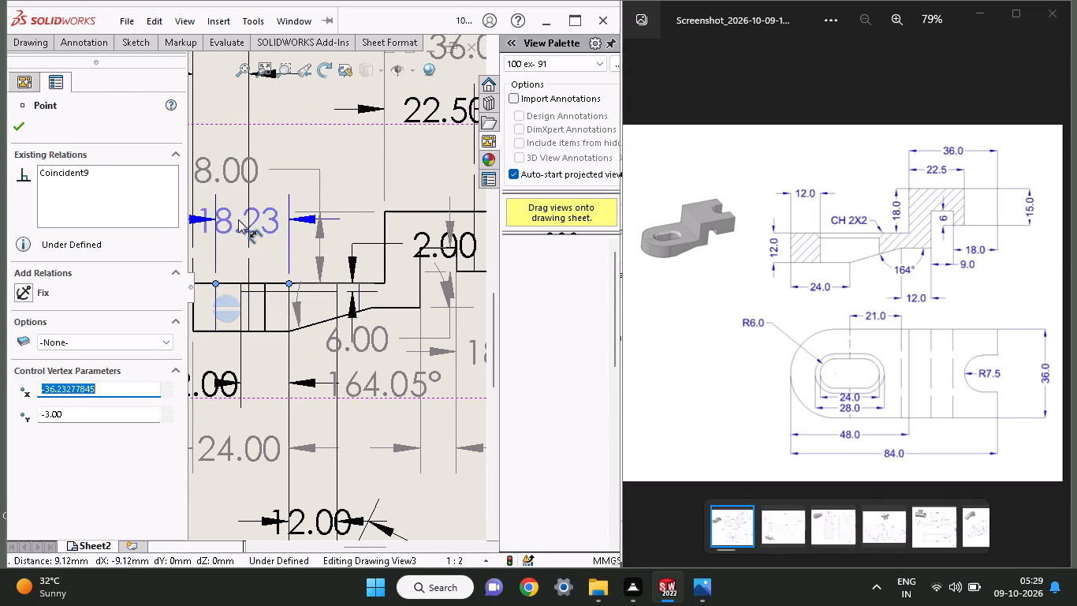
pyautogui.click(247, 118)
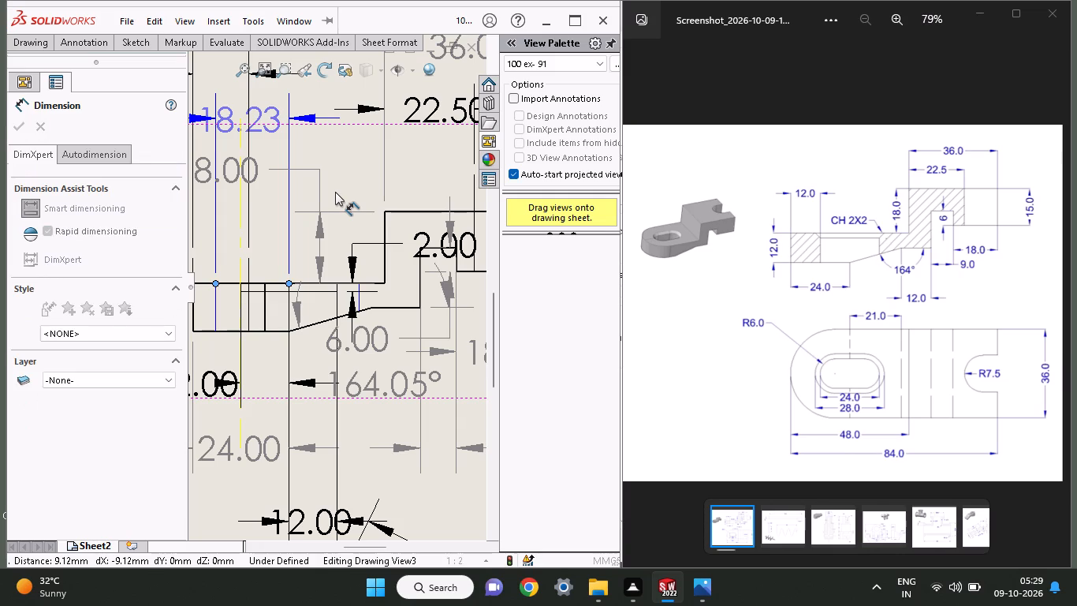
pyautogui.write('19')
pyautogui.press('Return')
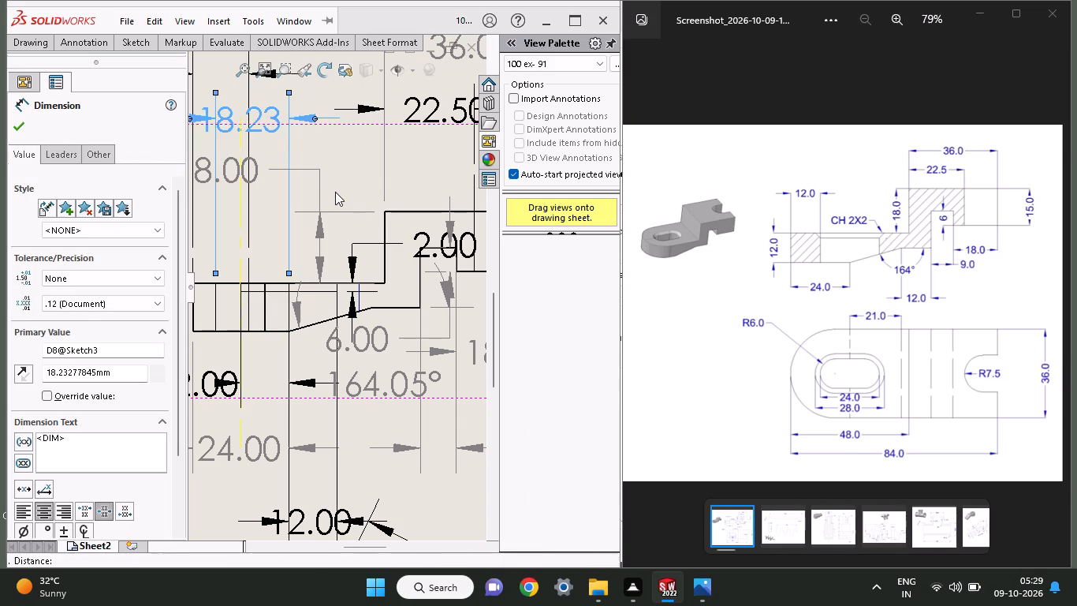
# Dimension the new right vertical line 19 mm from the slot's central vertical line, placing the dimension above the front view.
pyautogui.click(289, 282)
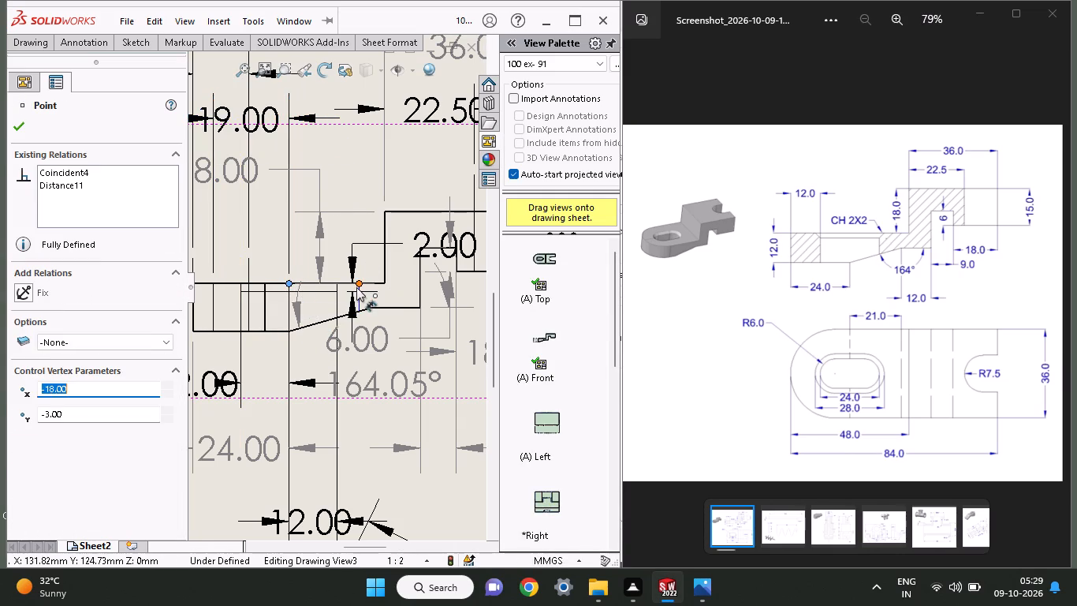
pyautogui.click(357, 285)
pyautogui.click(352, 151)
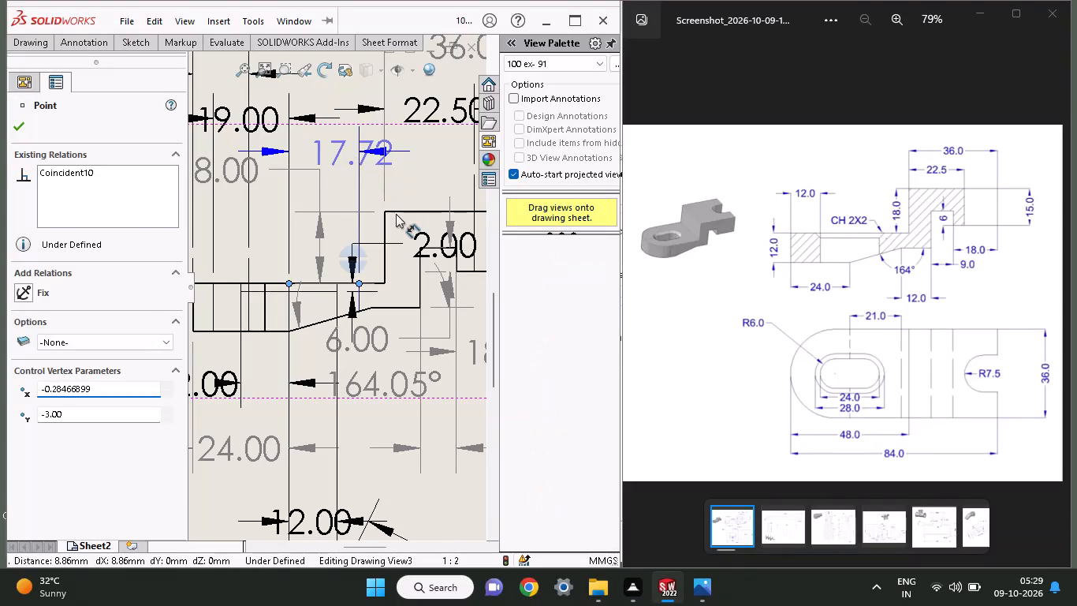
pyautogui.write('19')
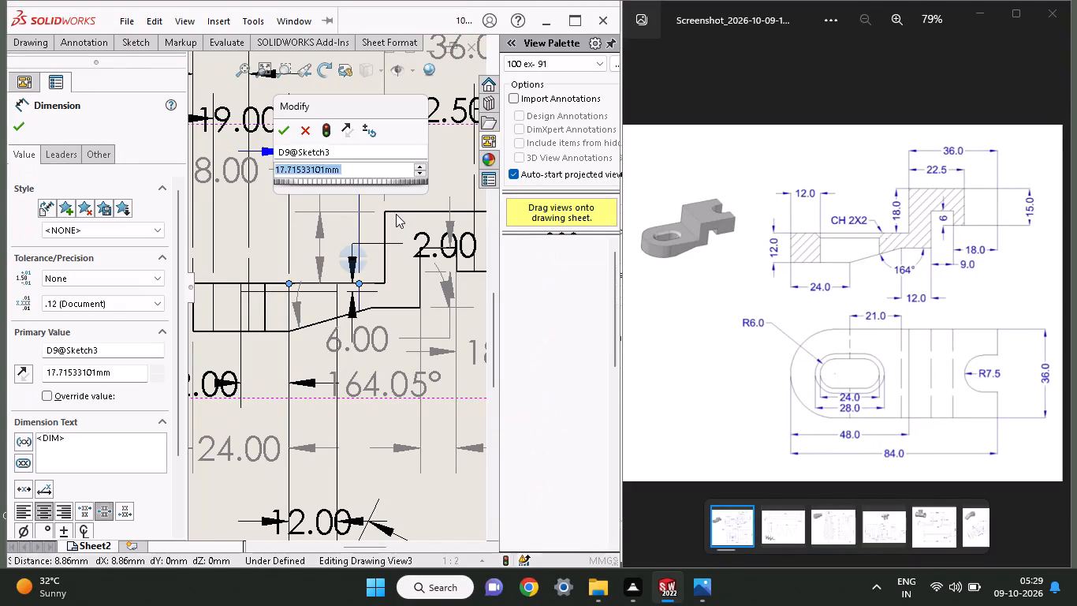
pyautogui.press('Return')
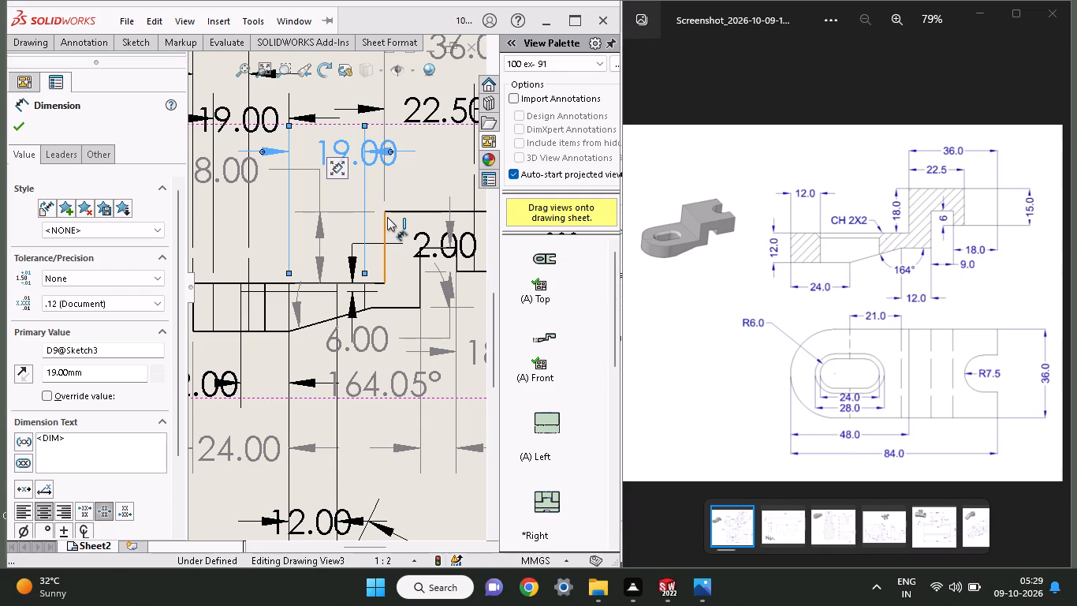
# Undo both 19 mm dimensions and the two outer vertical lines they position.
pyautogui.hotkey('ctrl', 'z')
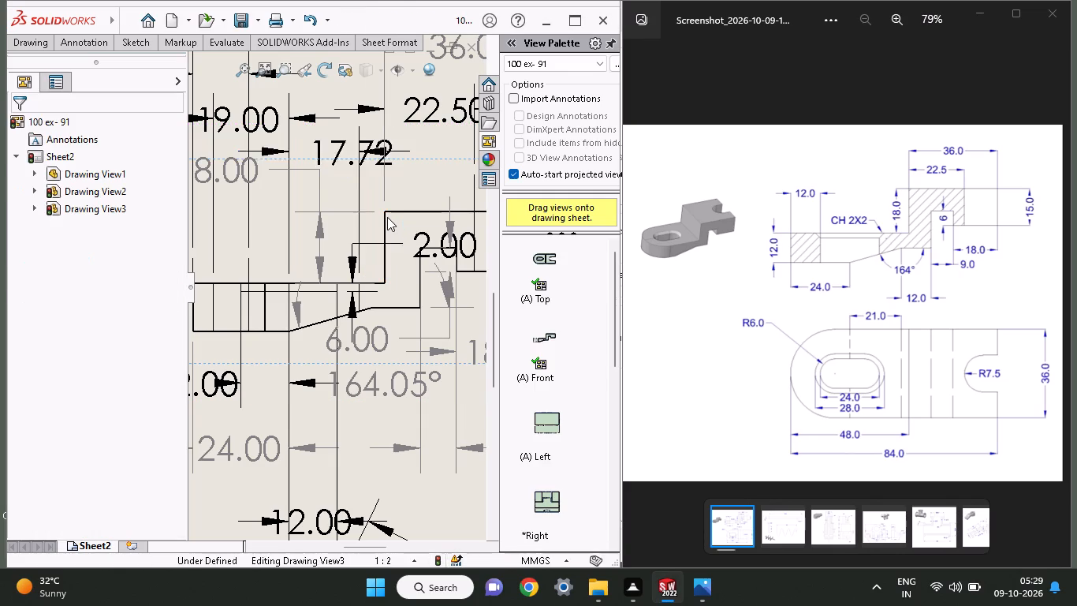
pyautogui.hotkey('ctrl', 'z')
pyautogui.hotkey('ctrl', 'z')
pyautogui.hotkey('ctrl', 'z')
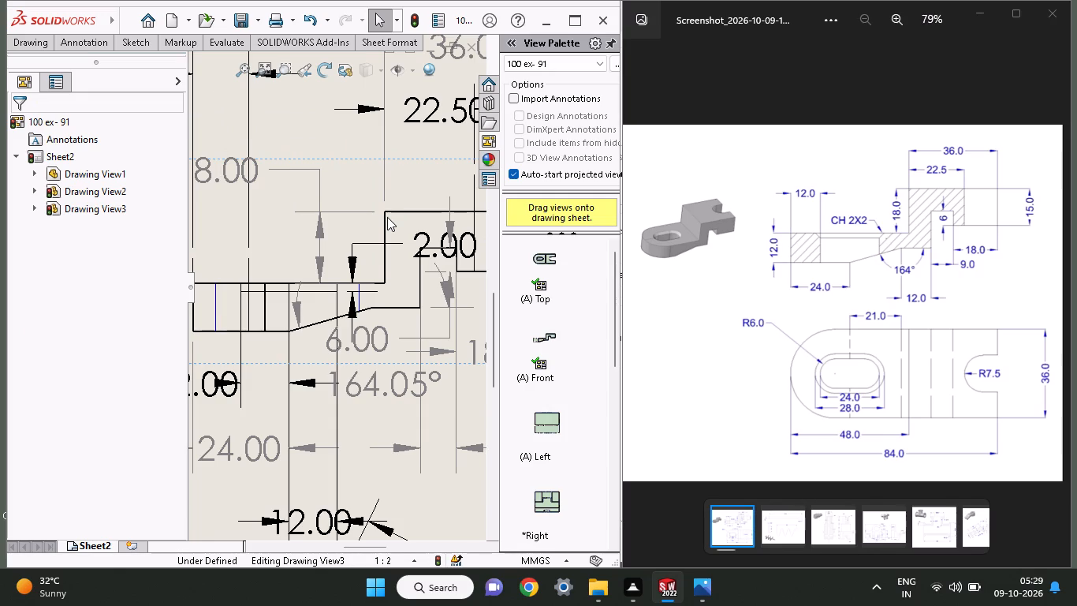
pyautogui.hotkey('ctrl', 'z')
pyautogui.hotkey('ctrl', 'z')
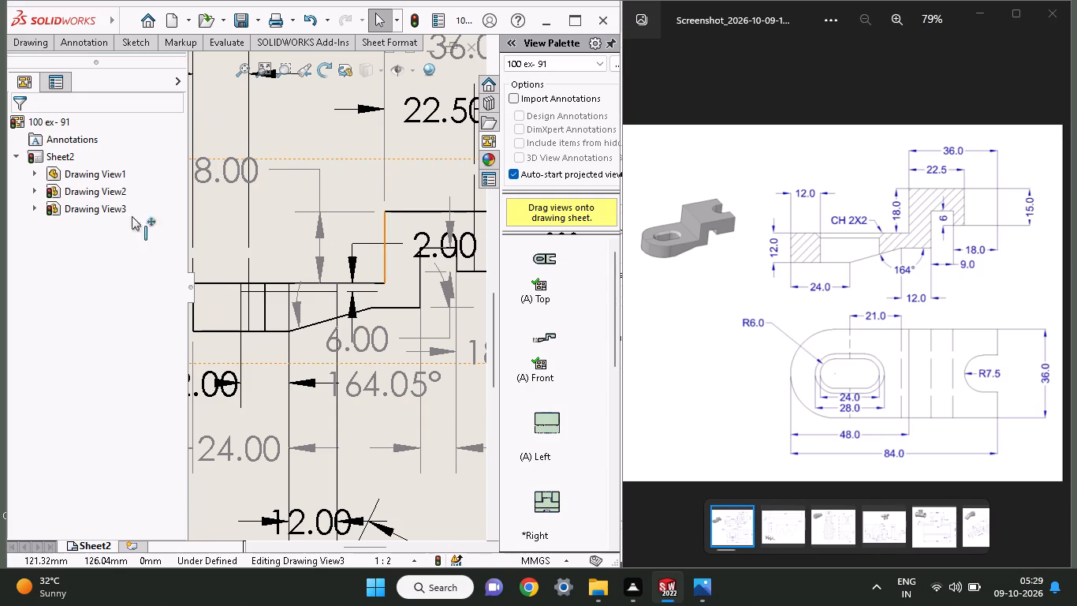
# Sketch a 45° line from the left end of the 2 mm-deep horizontal line, up and left past the thin section's top edge.
pyautogui.click(153, 50)
pyautogui.click(80, 70)
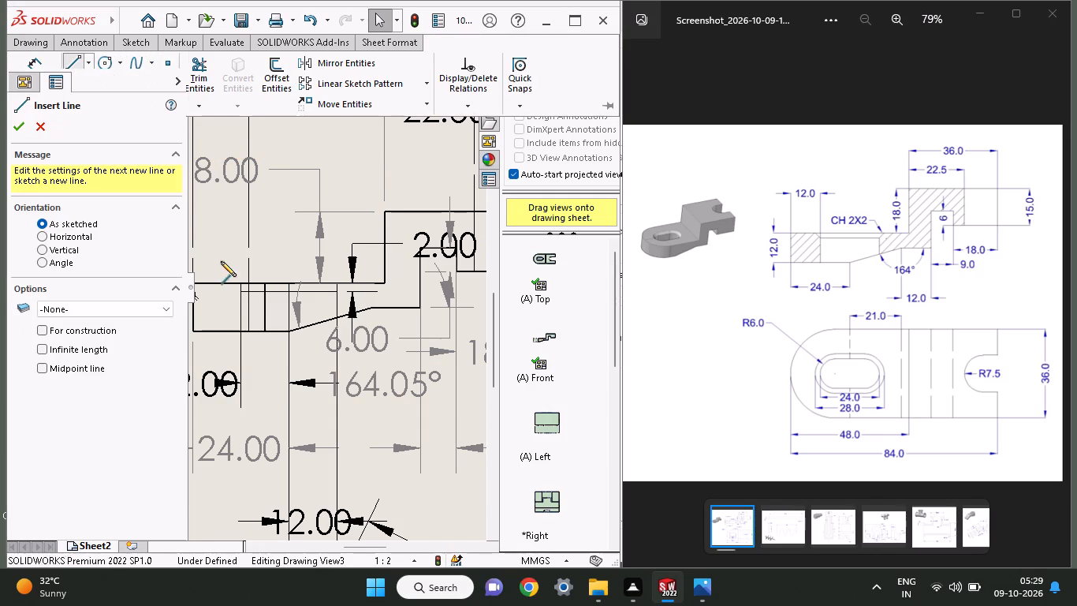
pyautogui.click(244, 290)
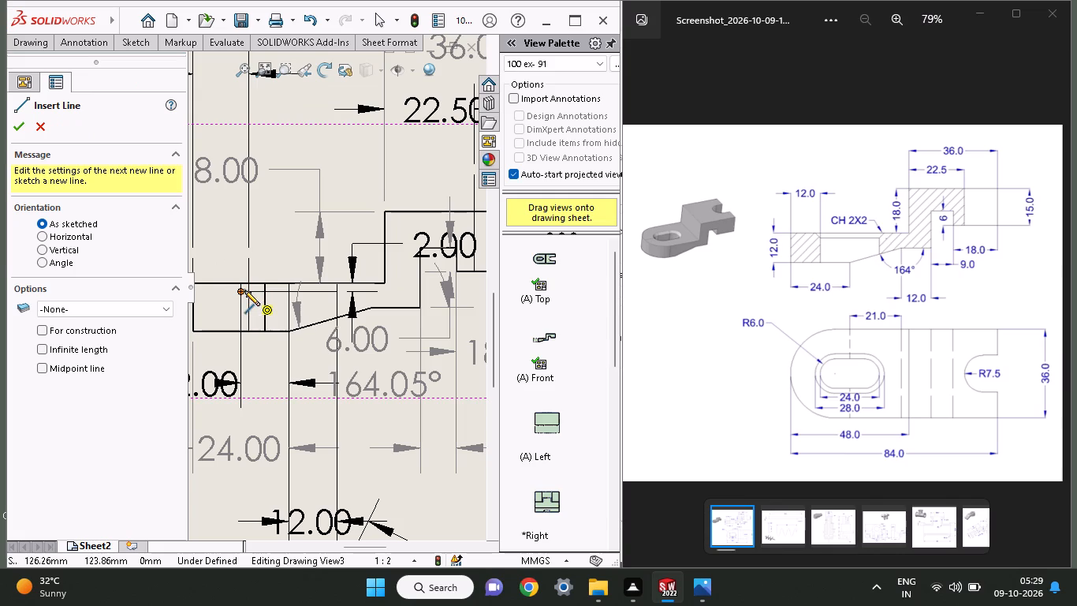
pyautogui.click(214, 265)
pyautogui.rightClick(234, 244)
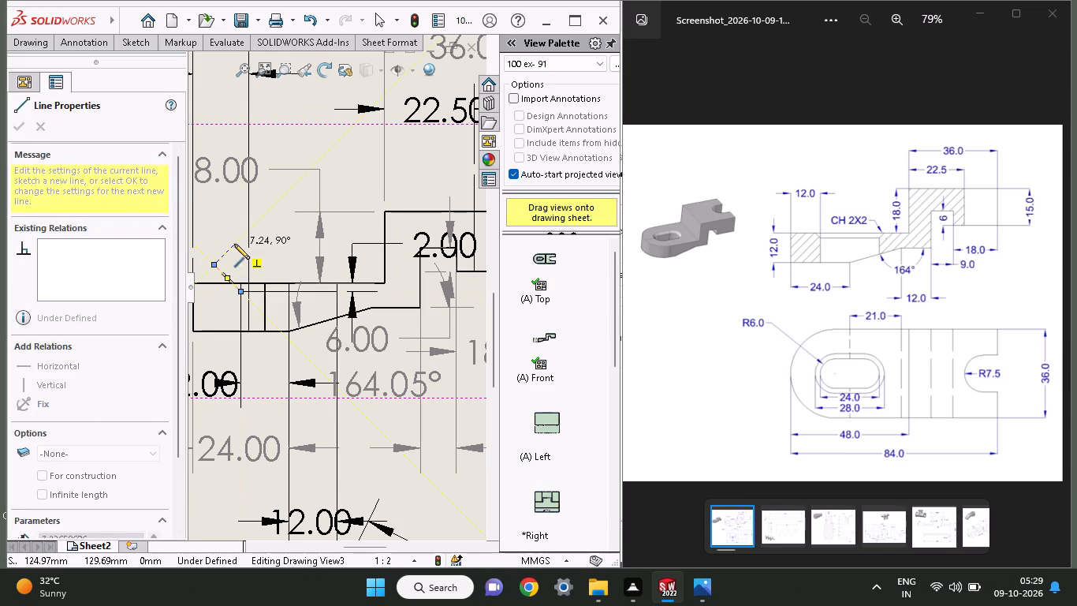
pyautogui.click(243, 250)
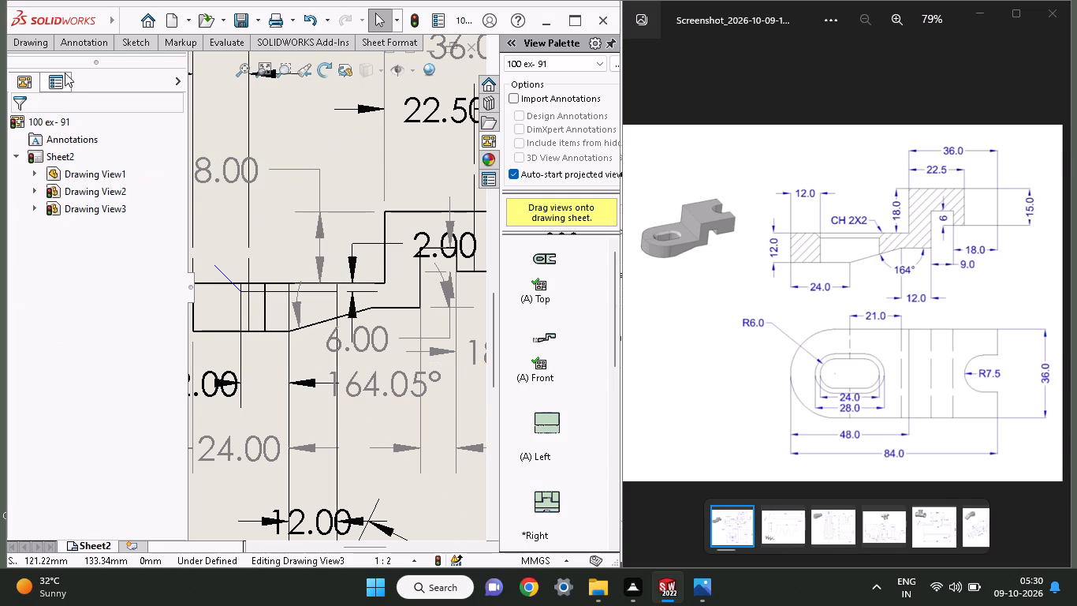
# Sketch a short horizontal line leftward along the thin section's top edge from the top end of the left offset line.
pyautogui.click(143, 40)
pyautogui.click(79, 69)
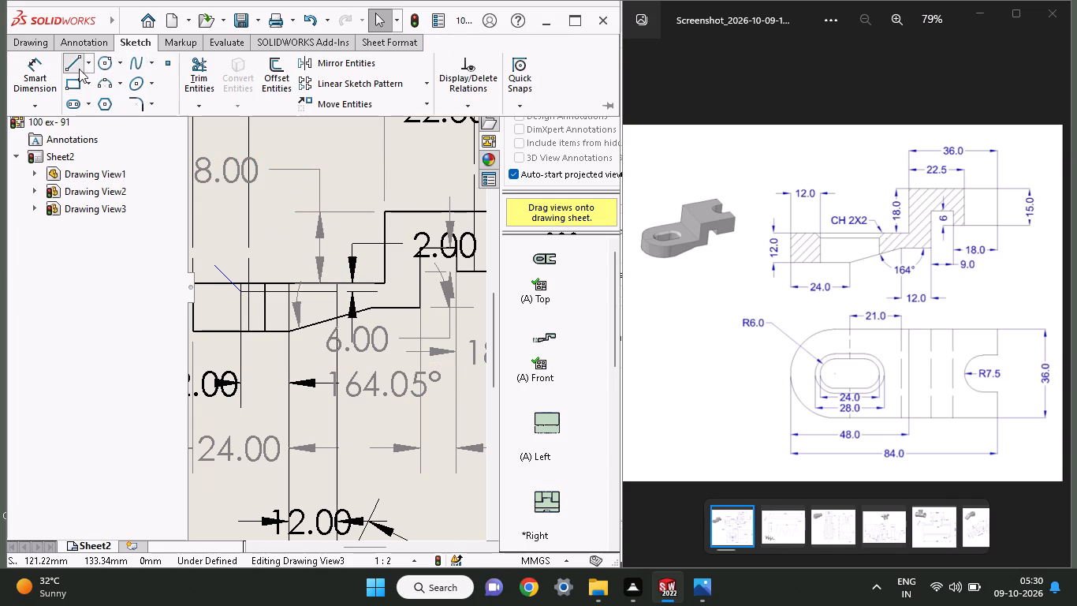
pyautogui.click(241, 283)
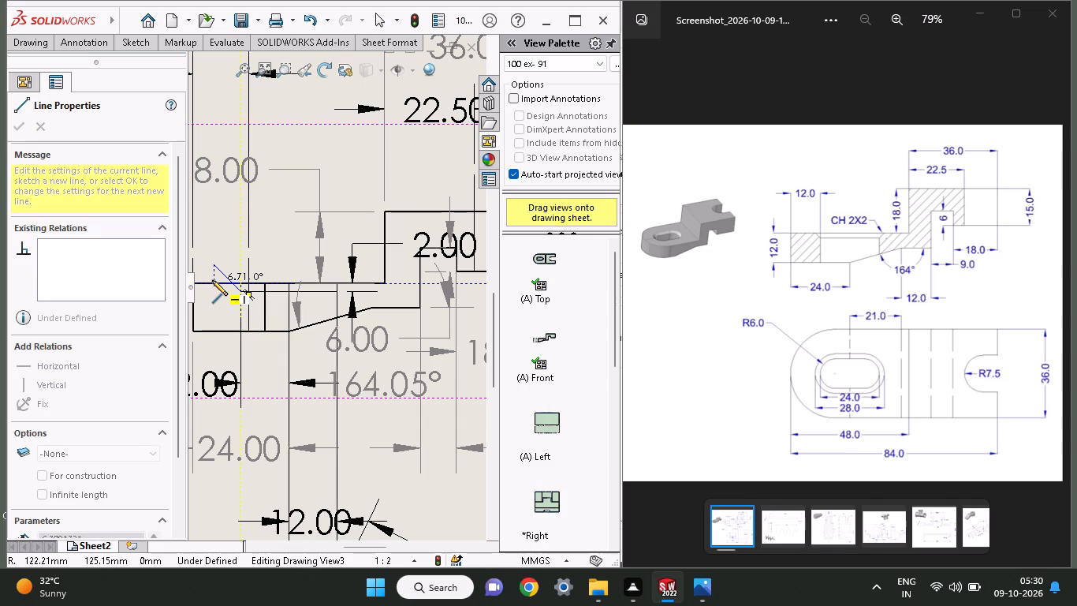
pyautogui.click(207, 283)
pyautogui.rightClick(212, 232)
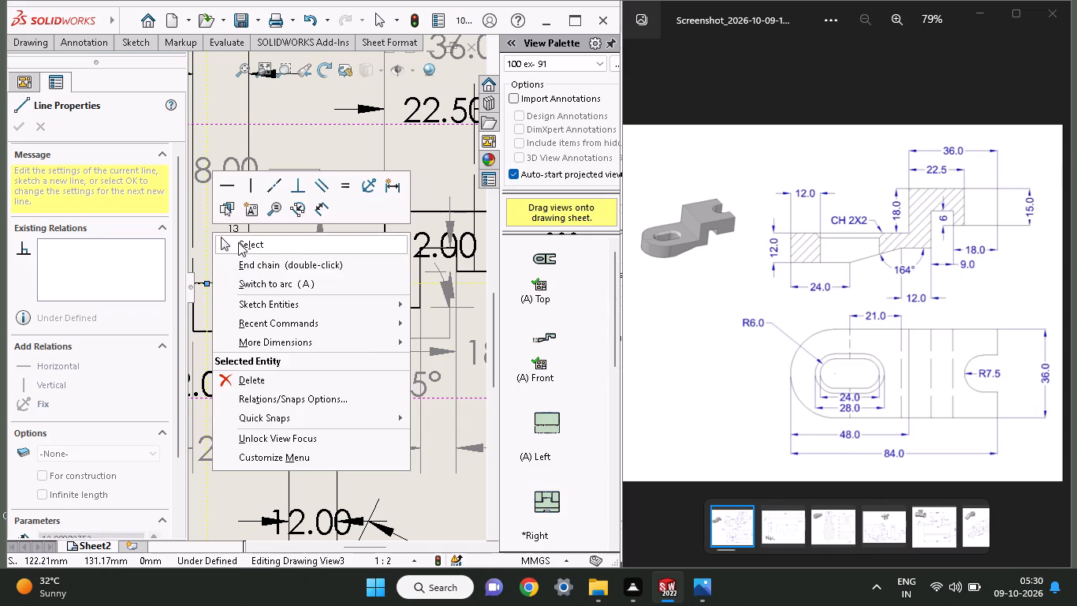
pyautogui.click(238, 242)
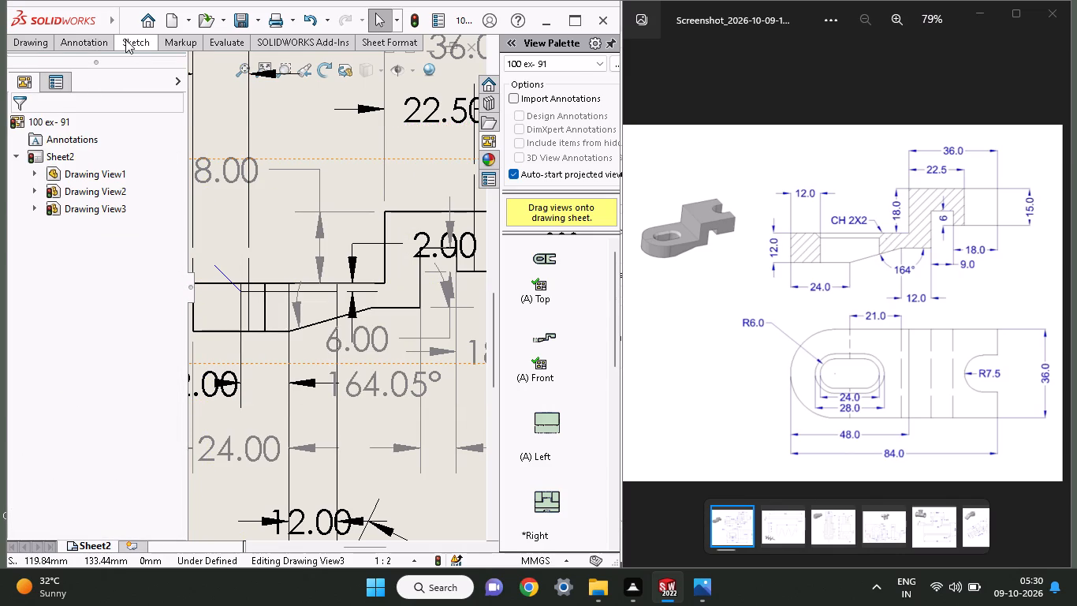
# Trim the left diagonal line above the thin section's top edge and the excess of the short horizontal line along that edge.
pyautogui.click(125, 39)
pyautogui.click(204, 72)
pyautogui.moveTo(209, 271); pyautogui.dragTo(213, 298)
pyautogui.moveTo(235, 253); pyautogui.dragTo(212, 298)
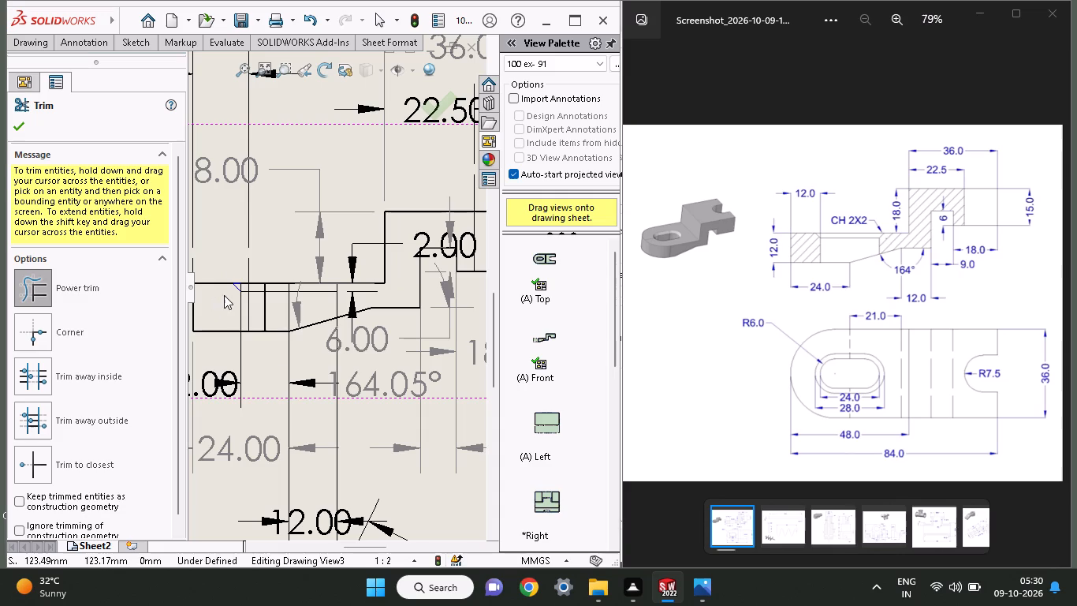
# Sketch a roughly 45° line from the right end of the 2 mm-deep horizontal line, up and right past the thin section's top edge.
pyautogui.scroll(-4, 354, 279)
pyautogui.scroll(3, 354, 279)
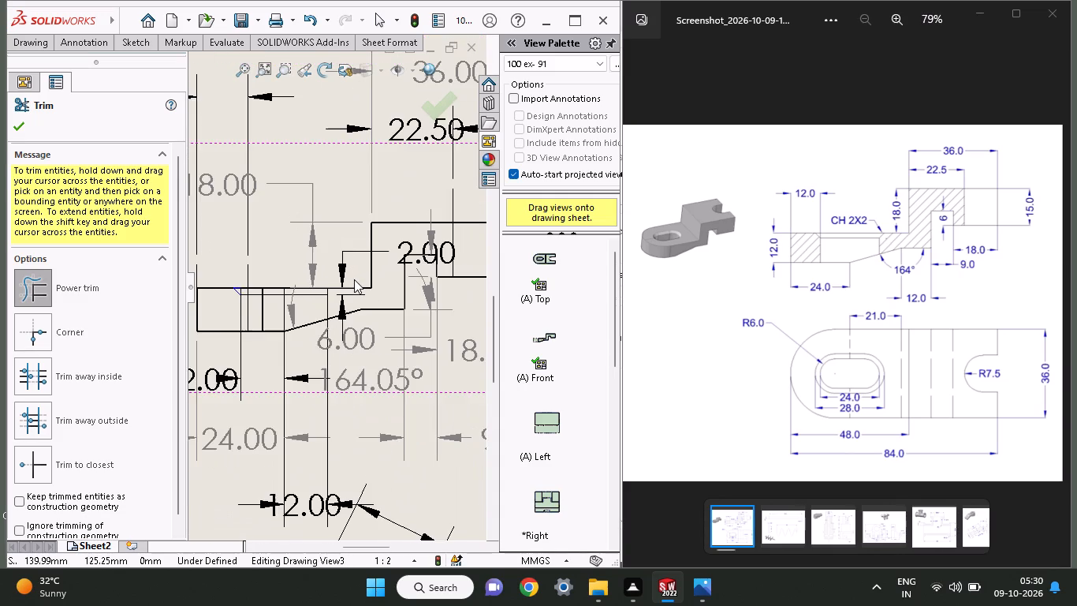
pyautogui.scroll(-1, 354, 279)
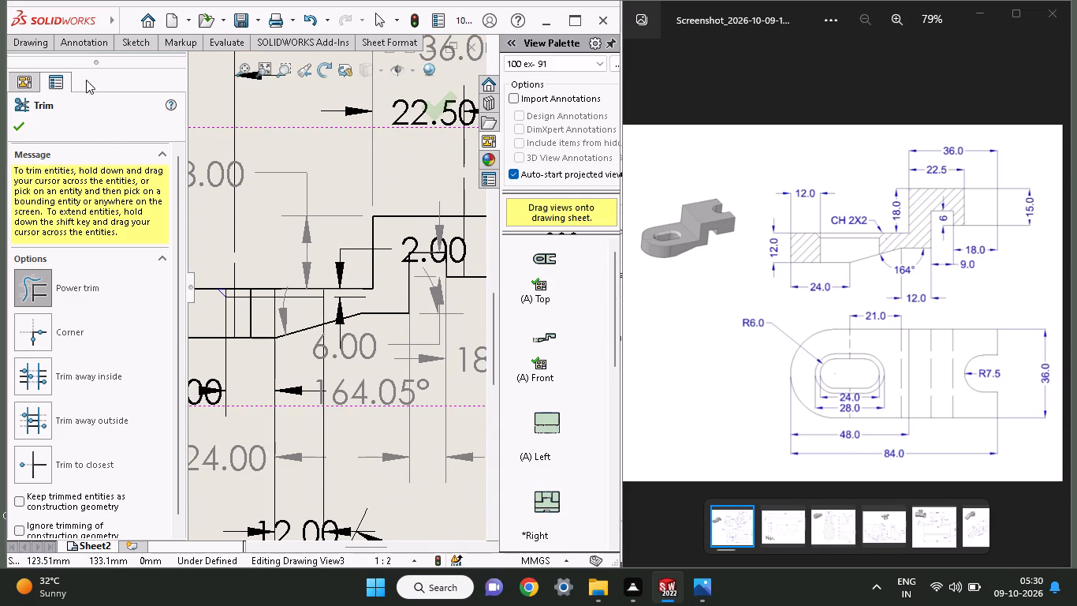
pyautogui.click(124, 43)
pyautogui.click(76, 58)
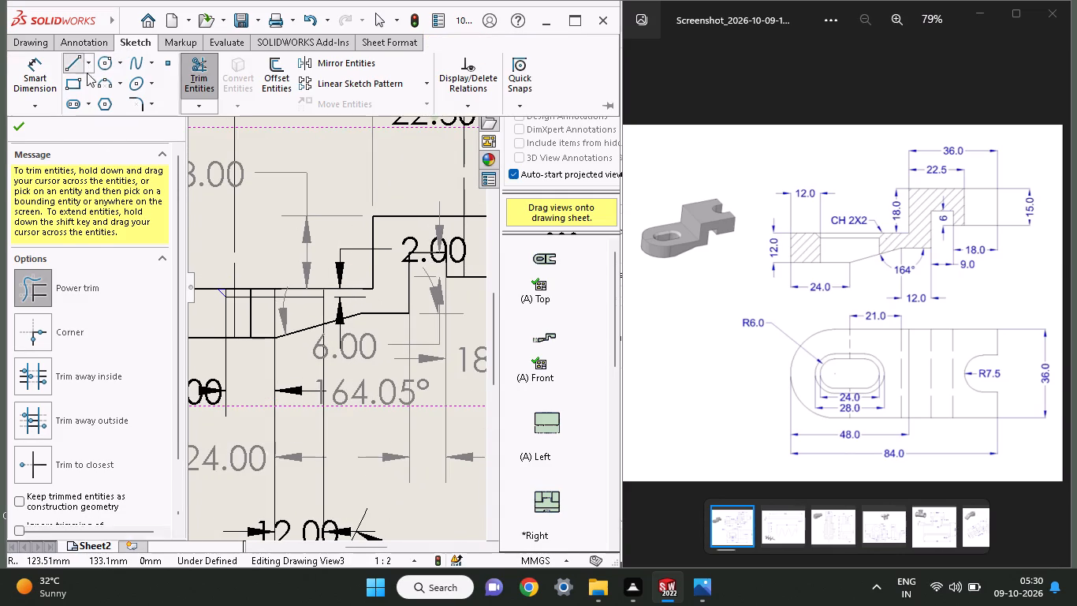
pyautogui.click(322, 297)
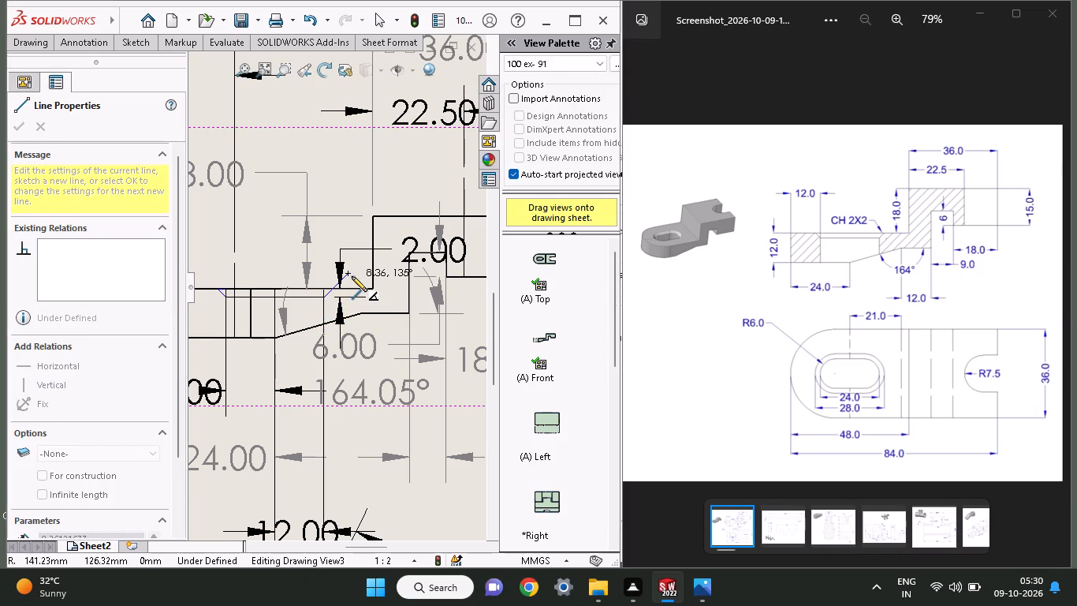
pyautogui.click(352, 276)
pyautogui.rightClick(301, 255)
pyautogui.click(318, 262)
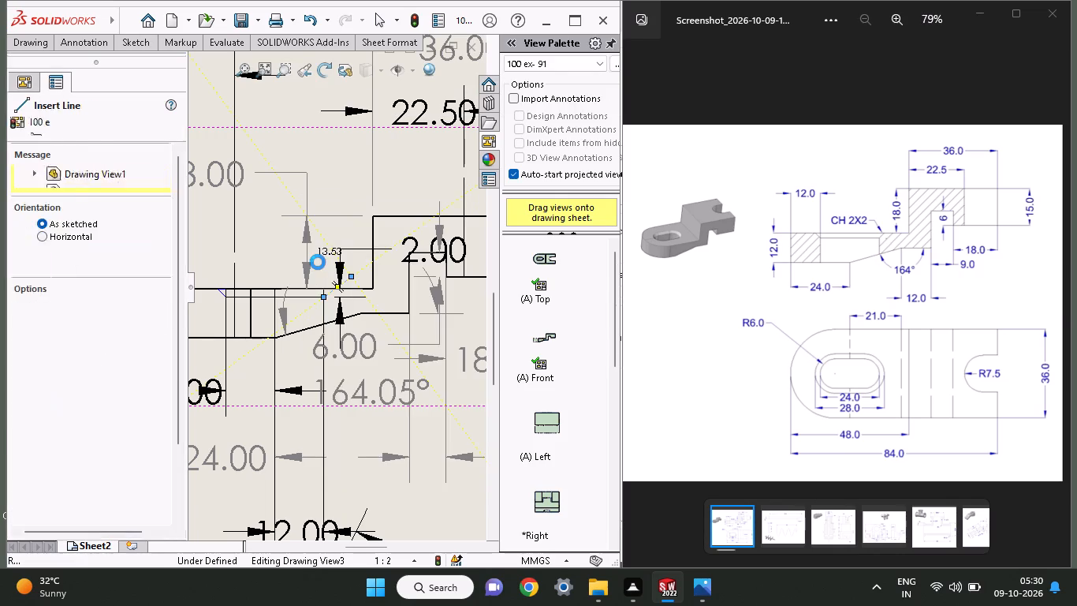
# Sketch a short horizontal line rightward along the thin section's top edge, starting directly above the right end of the 2 mm-deep line.
pyautogui.click(129, 39)
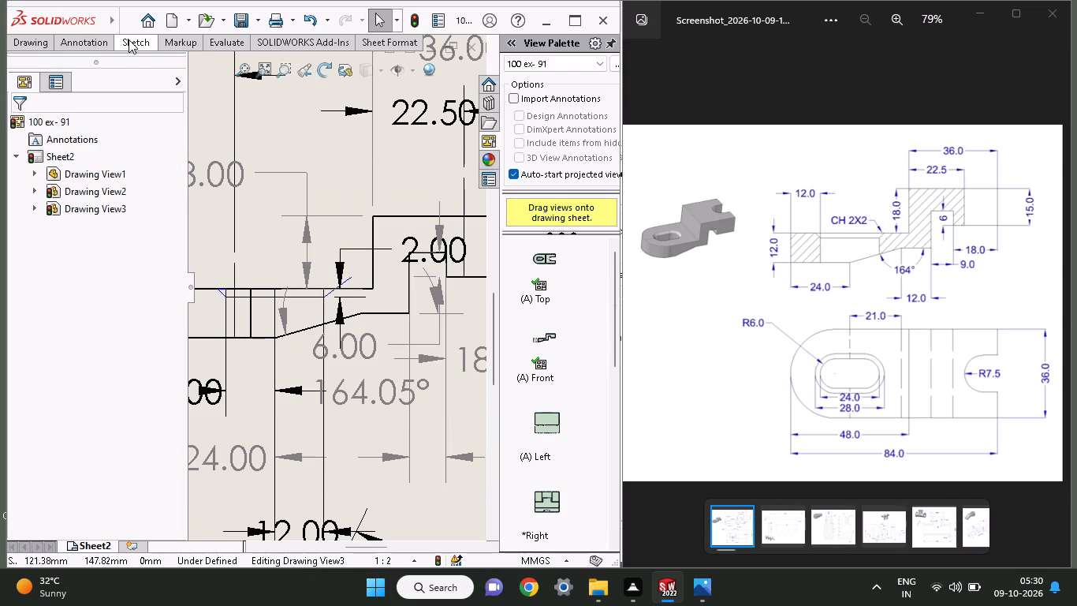
pyautogui.click(70, 62)
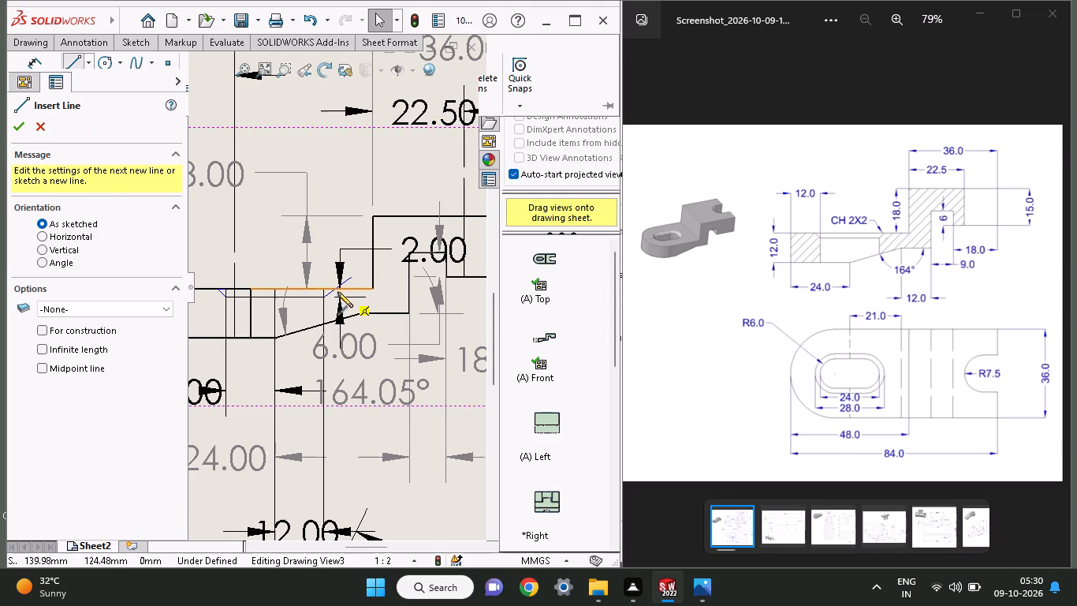
pyautogui.click(321, 287)
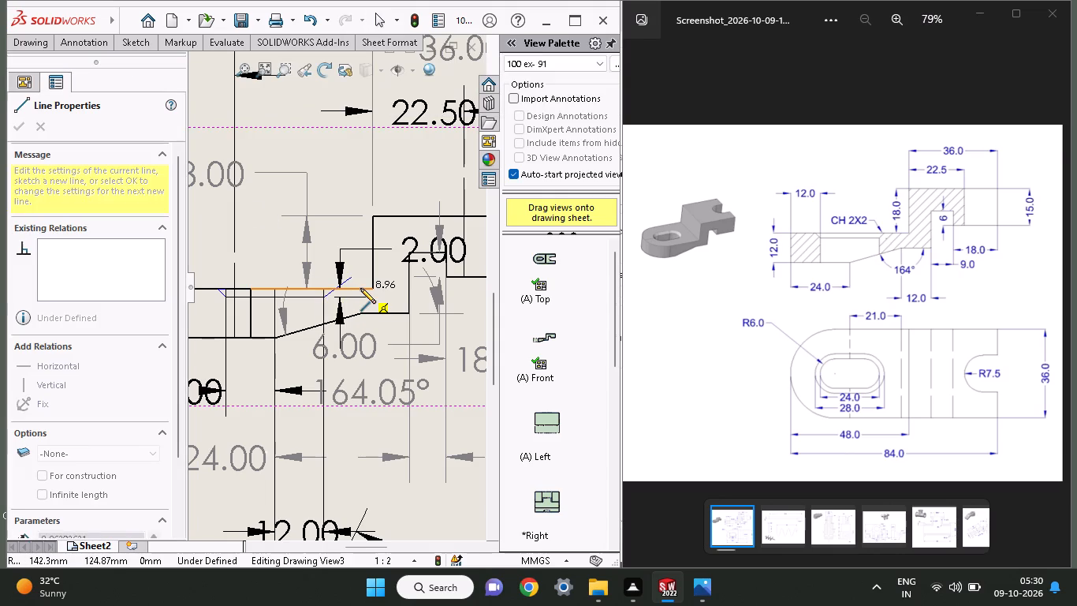
pyautogui.click(360, 288)
pyautogui.rightClick(360, 245)
pyautogui.click(367, 248)
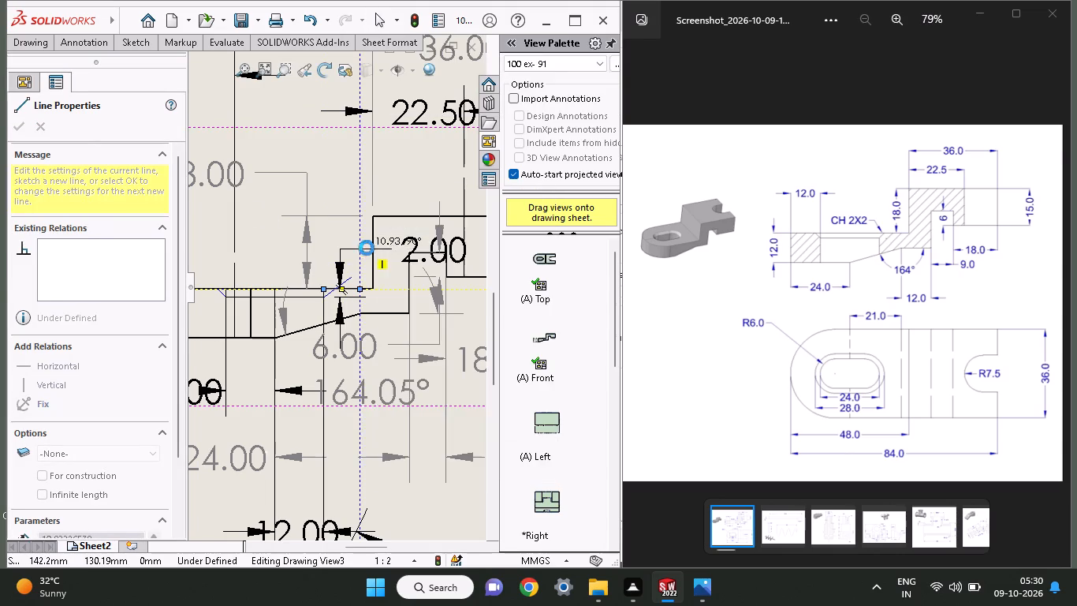
# Trim the right diagonal line above the thin section's top edge and the excess of the short horizontal line beyond it.
pyautogui.click(137, 52)
pyautogui.click(138, 46)
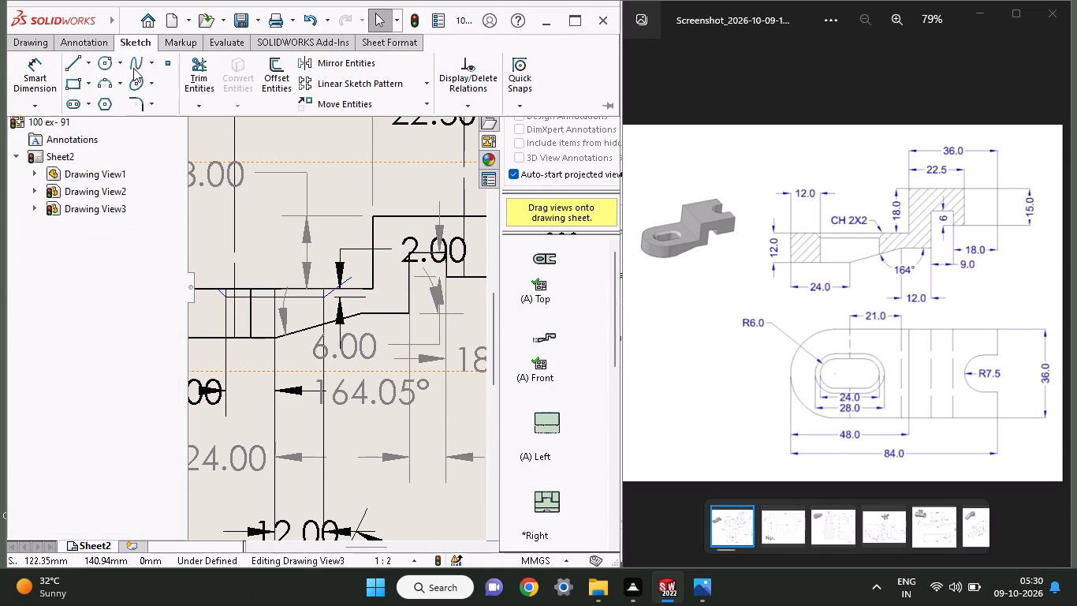
pyautogui.click(188, 79)
pyautogui.moveTo(355, 303); pyautogui.dragTo(348, 273)
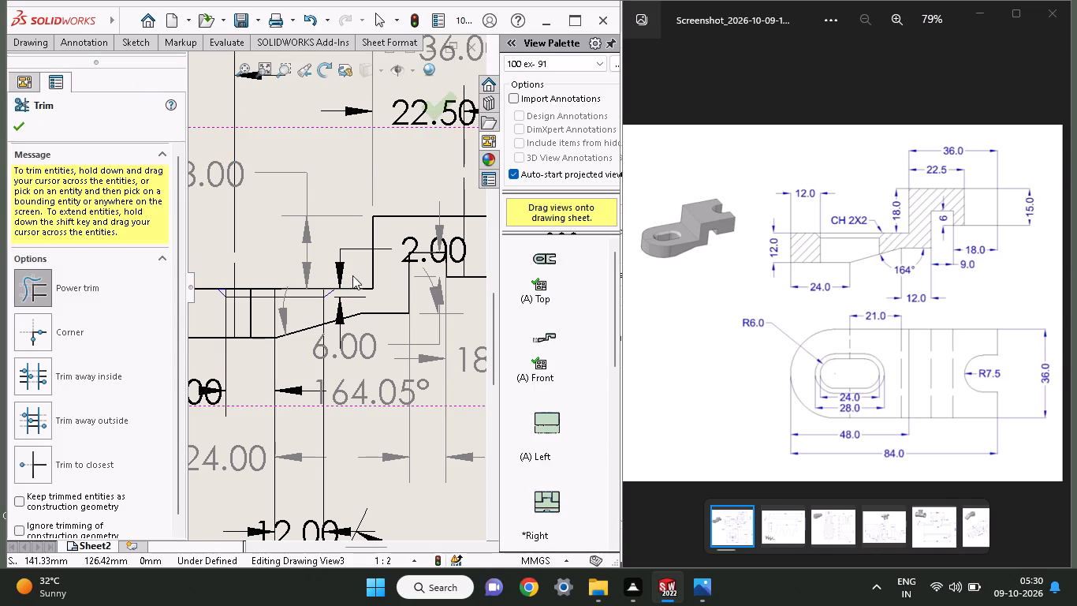
pyautogui.moveTo(352, 275); pyautogui.dragTo(350, 305)
pyautogui.moveTo(351, 279); pyautogui.dragTo(351, 304)
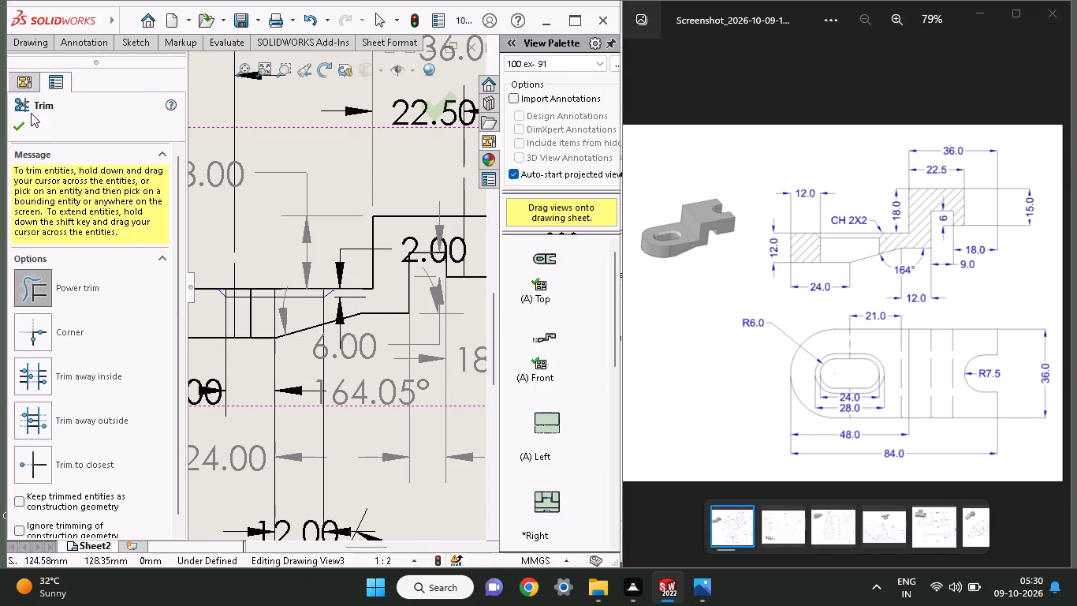
pyautogui.click(14, 123)
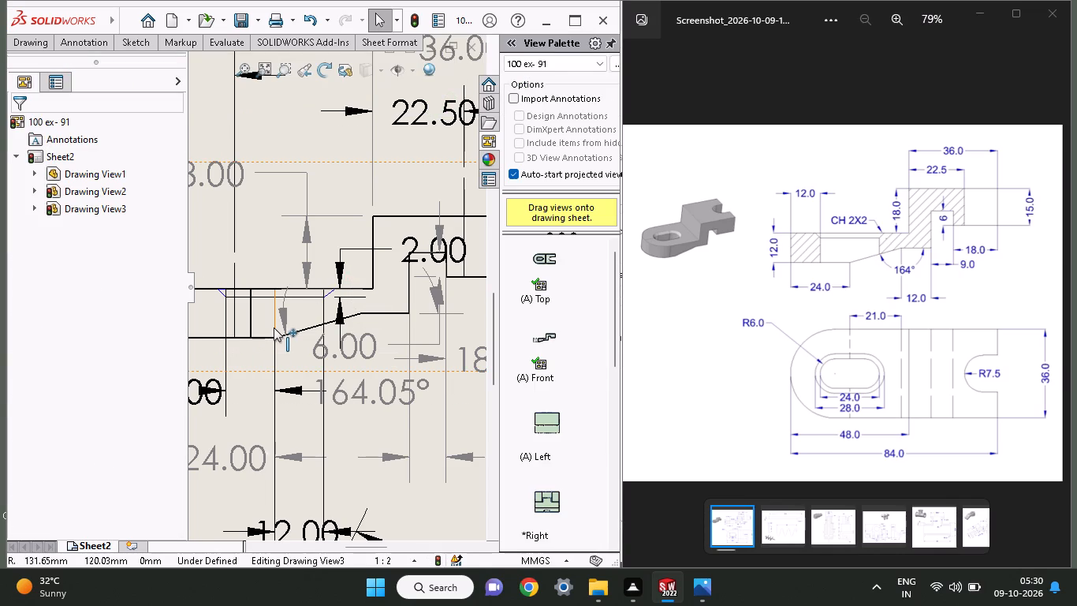
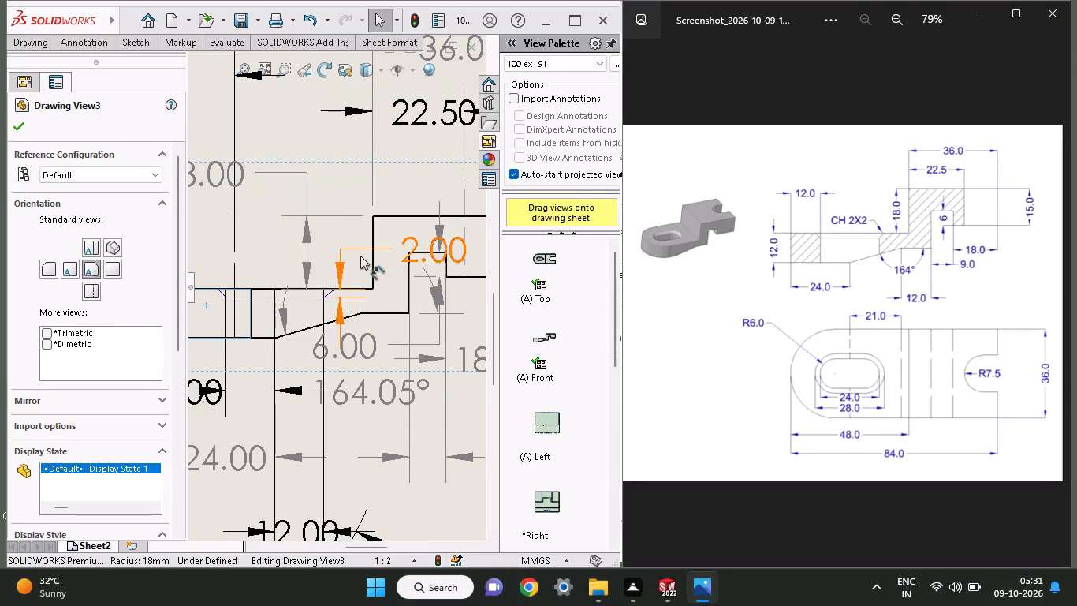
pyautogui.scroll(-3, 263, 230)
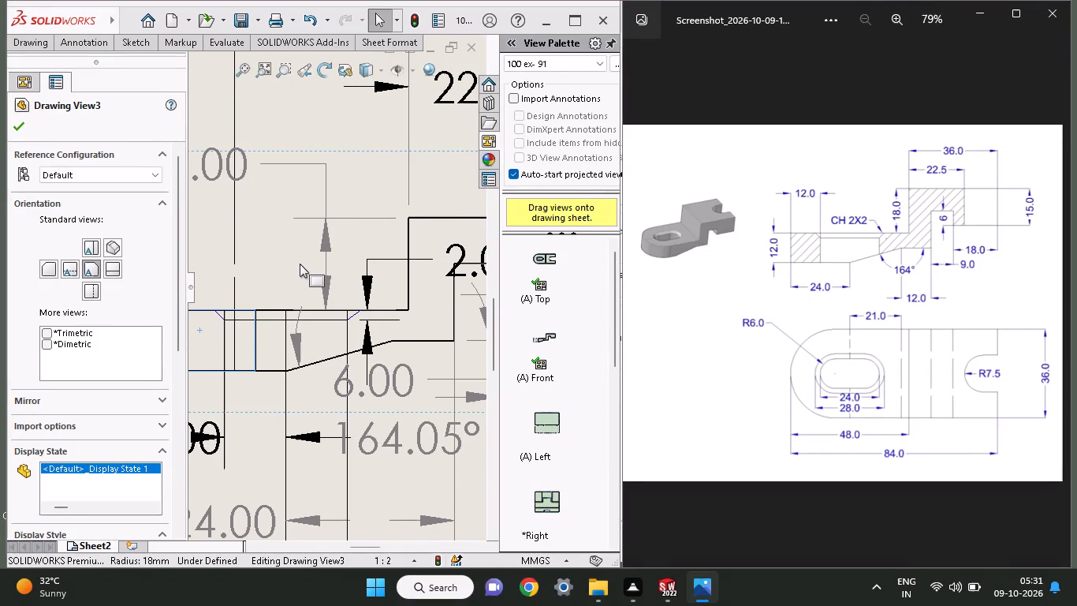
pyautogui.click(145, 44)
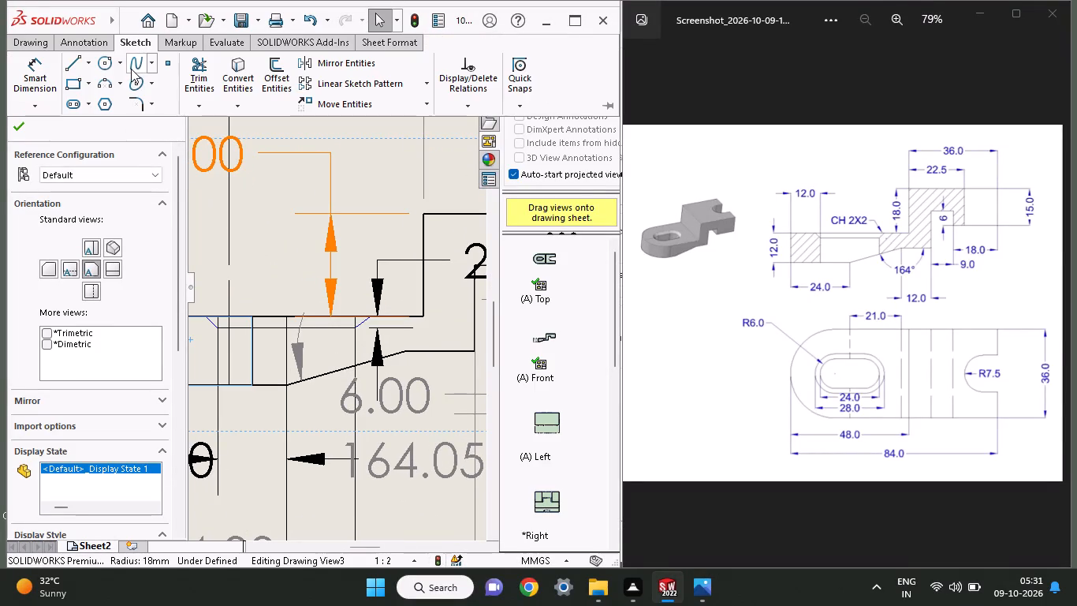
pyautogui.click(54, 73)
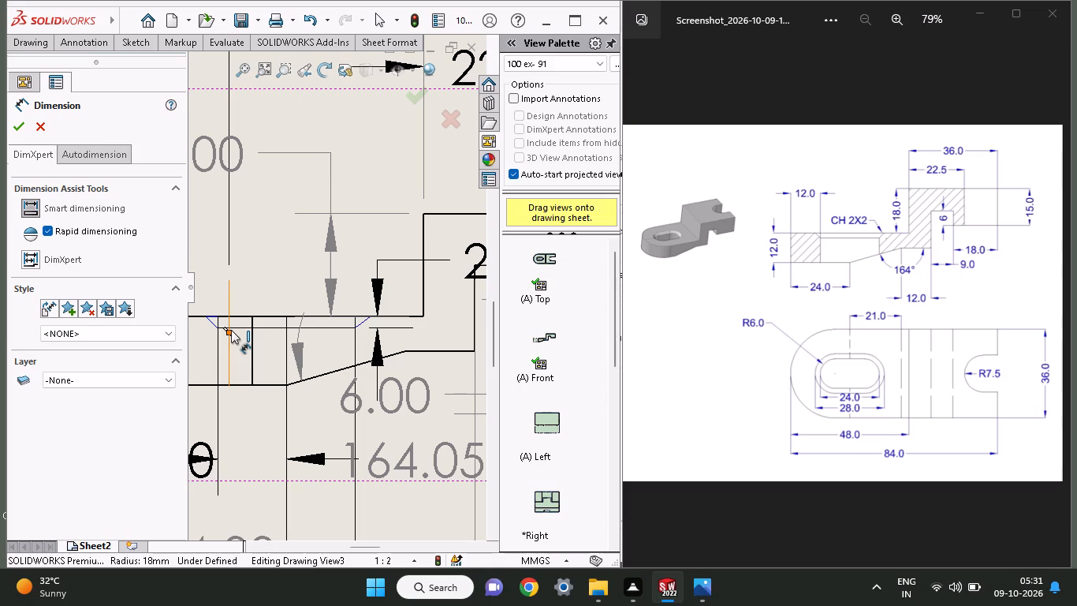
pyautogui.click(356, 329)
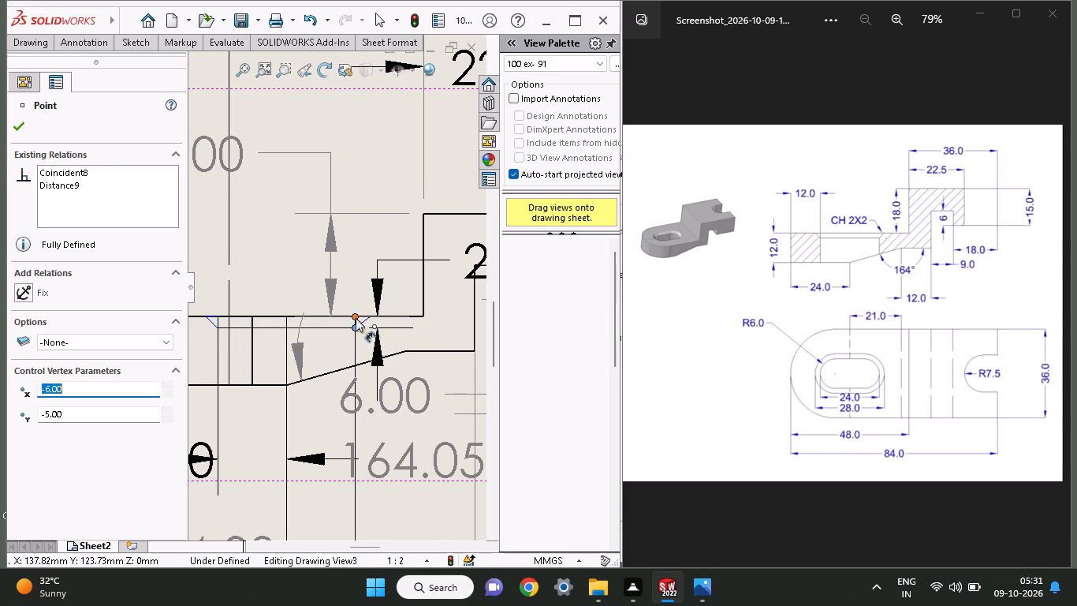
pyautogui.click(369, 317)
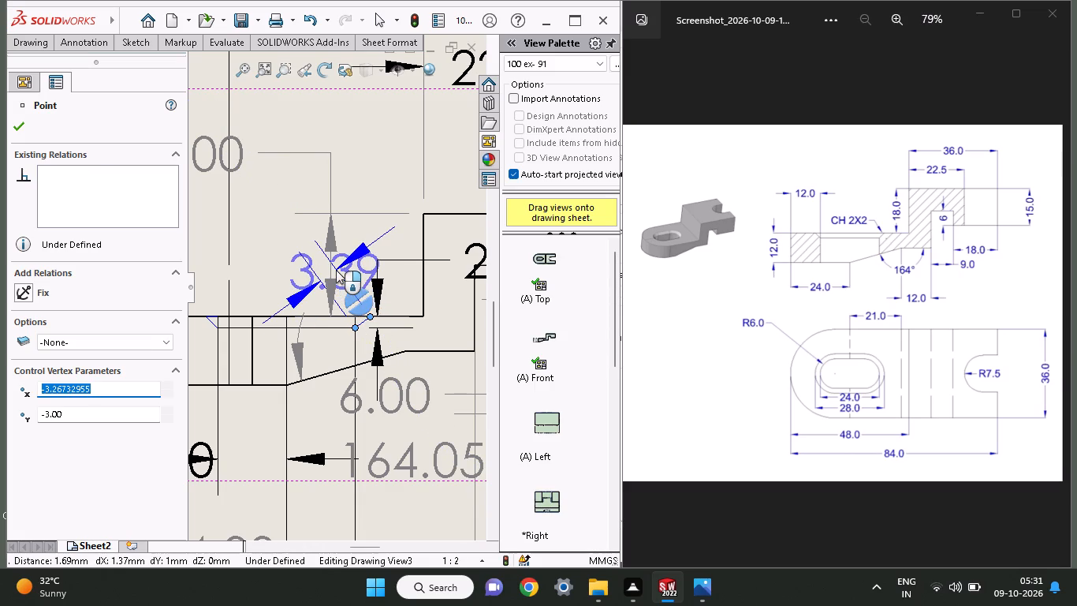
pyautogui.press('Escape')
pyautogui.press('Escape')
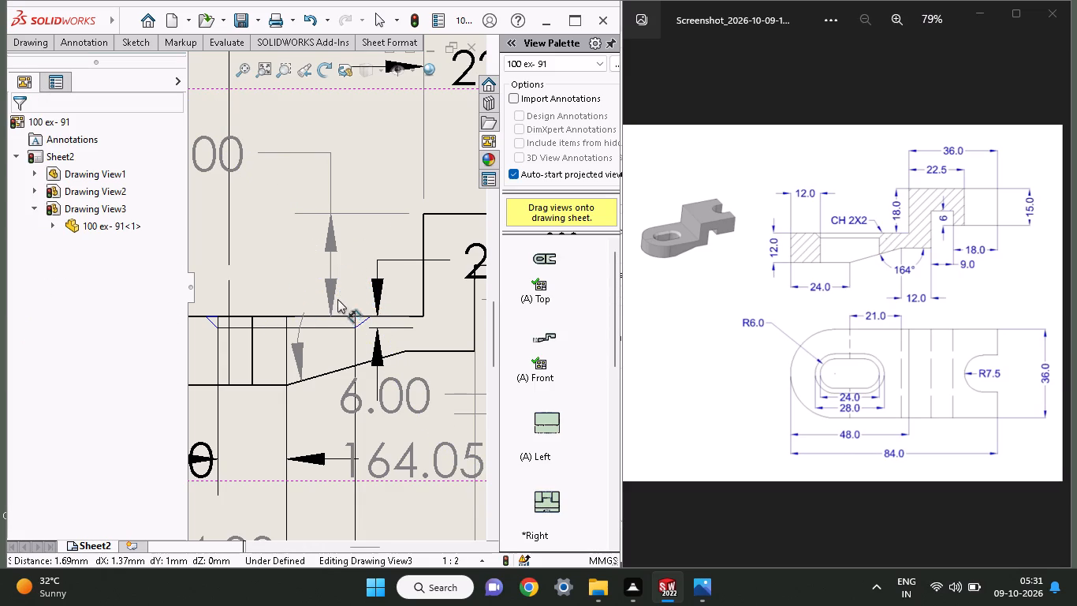
# Add a driven vertical dimension between the lower end of the right chamfer line and the thin section's top edge in the front view.
pyautogui.click(352, 328)
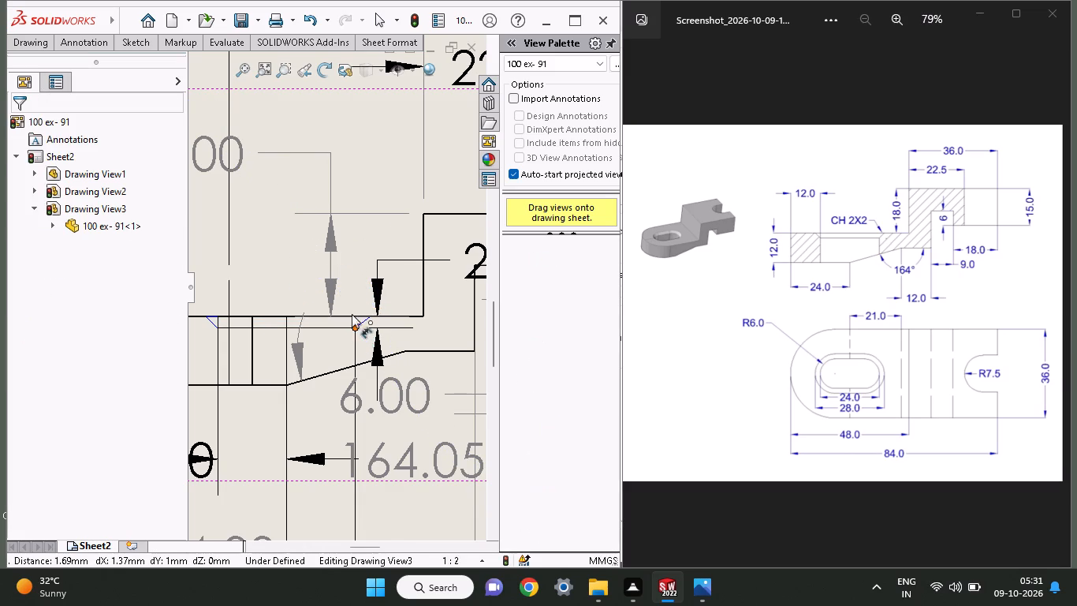
pyautogui.click(357, 316)
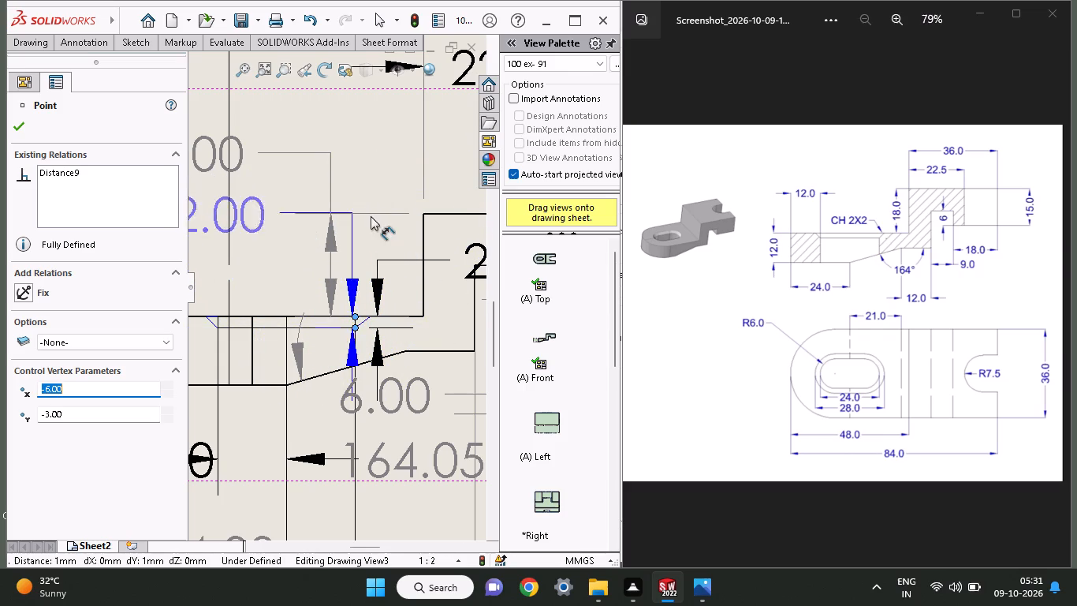
pyautogui.click(348, 224)
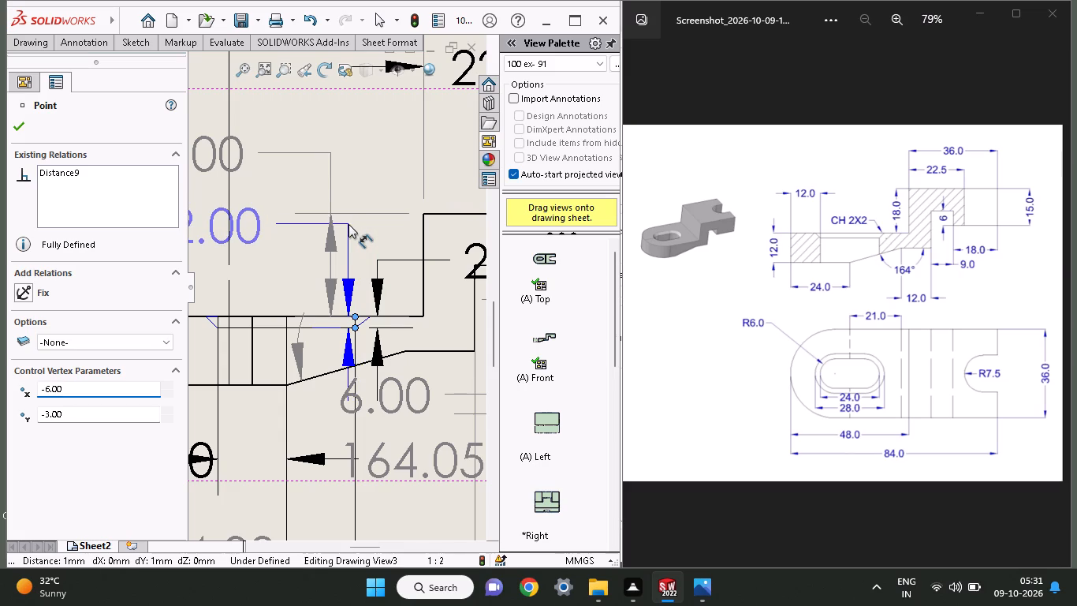
pyautogui.click(594, 190)
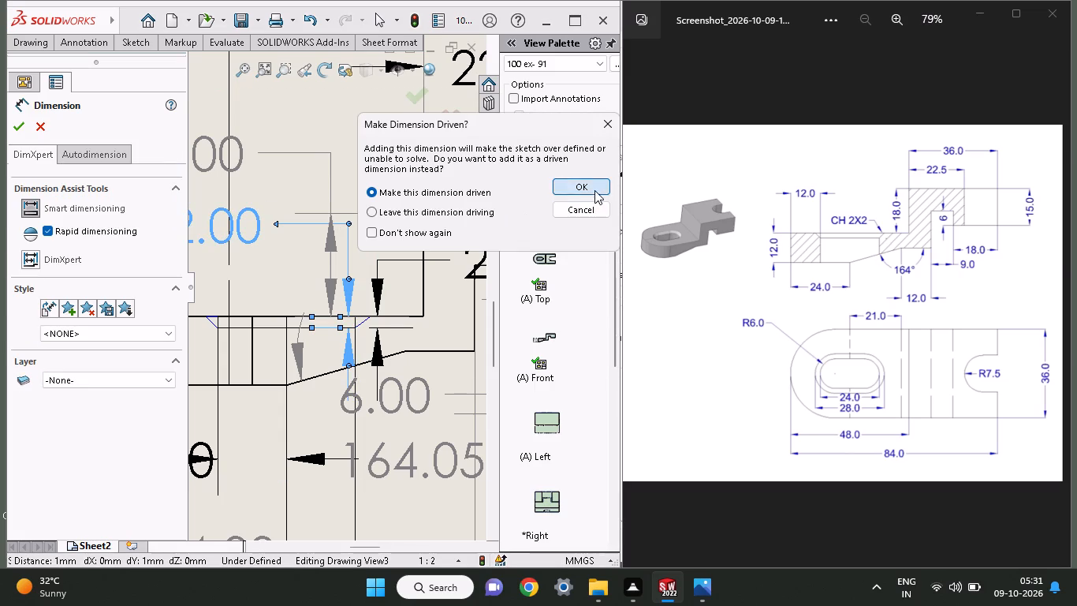
pyautogui.scroll(1, 286, 315)
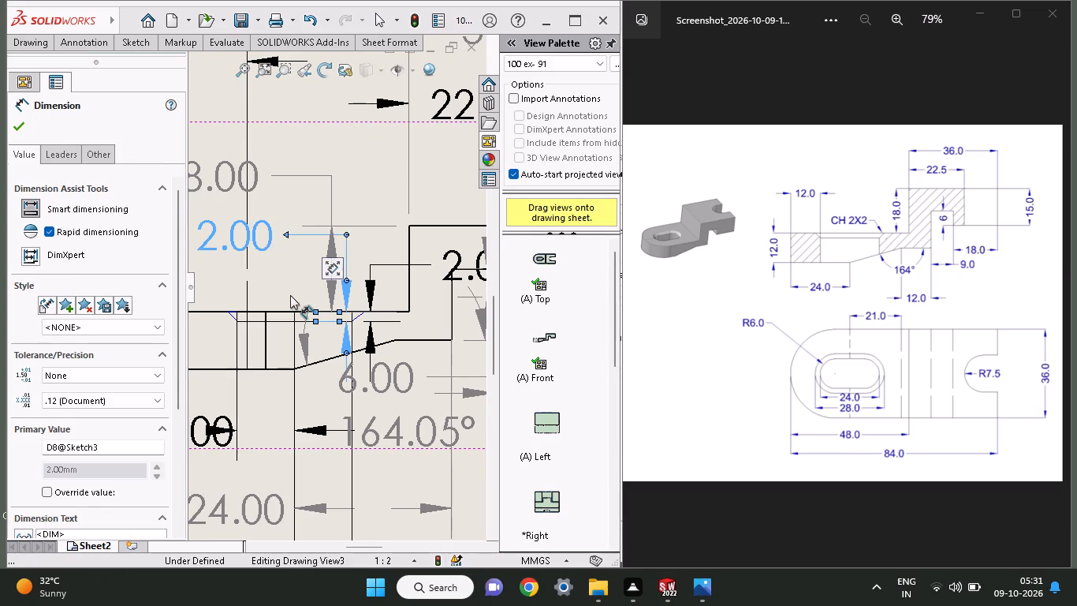
pyautogui.keyDown('ctrl'); pyautogui.scroll(1, 290, 295); pyautogui.keyUp('ctrl')
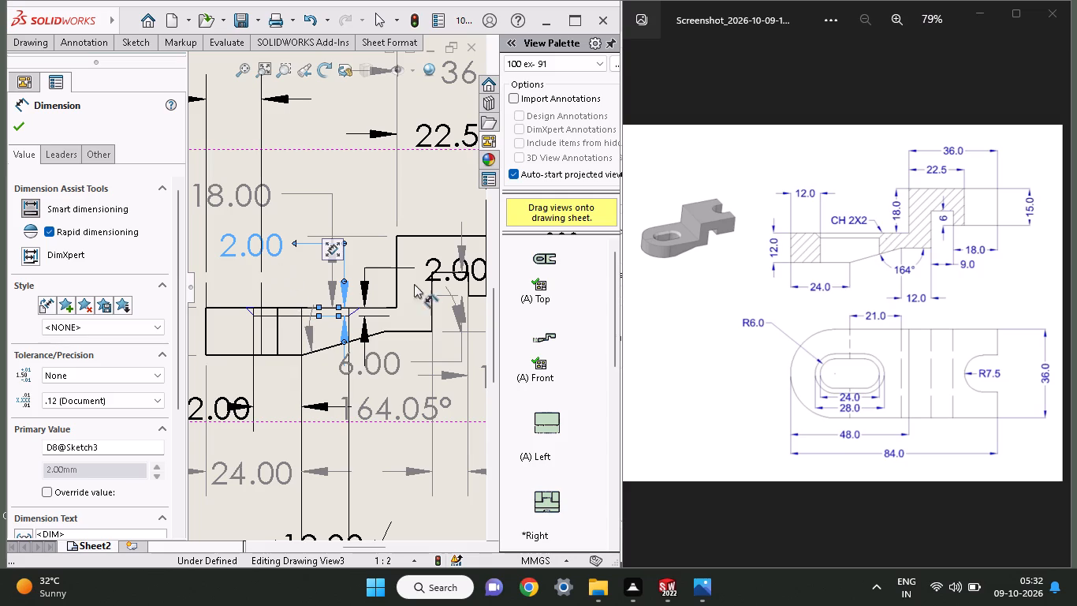
pyautogui.scroll(-1, 291, 275)
pyautogui.scroll(1, 291, 275)
pyautogui.scroll(-1, 291, 275)
pyautogui.scroll(1, 291, 275)
pyautogui.scroll(-1, 291, 275)
pyautogui.scroll(1, 291, 275)
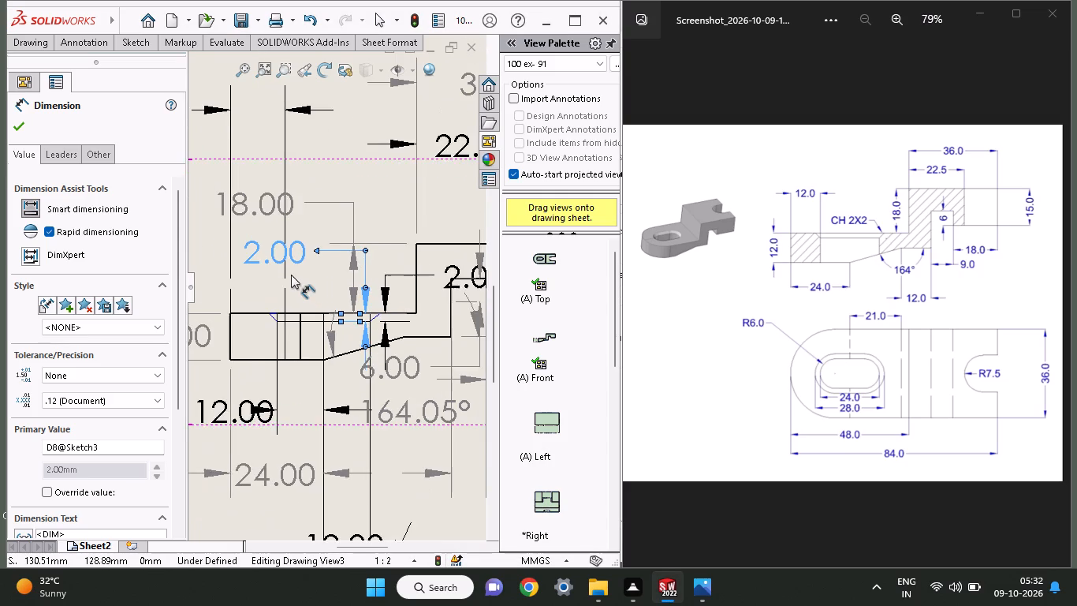
pyautogui.keyDown('ctrl'); pyautogui.scroll(5, 291, 275); pyautogui.keyUp('ctrl')
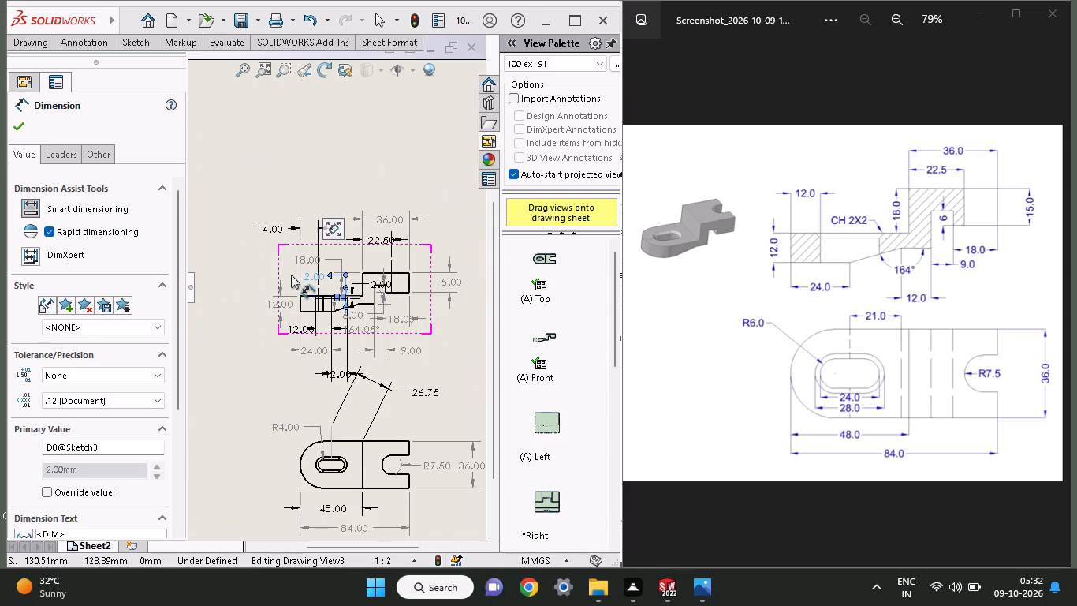
pyautogui.keyDown('ctrl'); pyautogui.scroll(1, 291, 275); pyautogui.keyUp('ctrl')
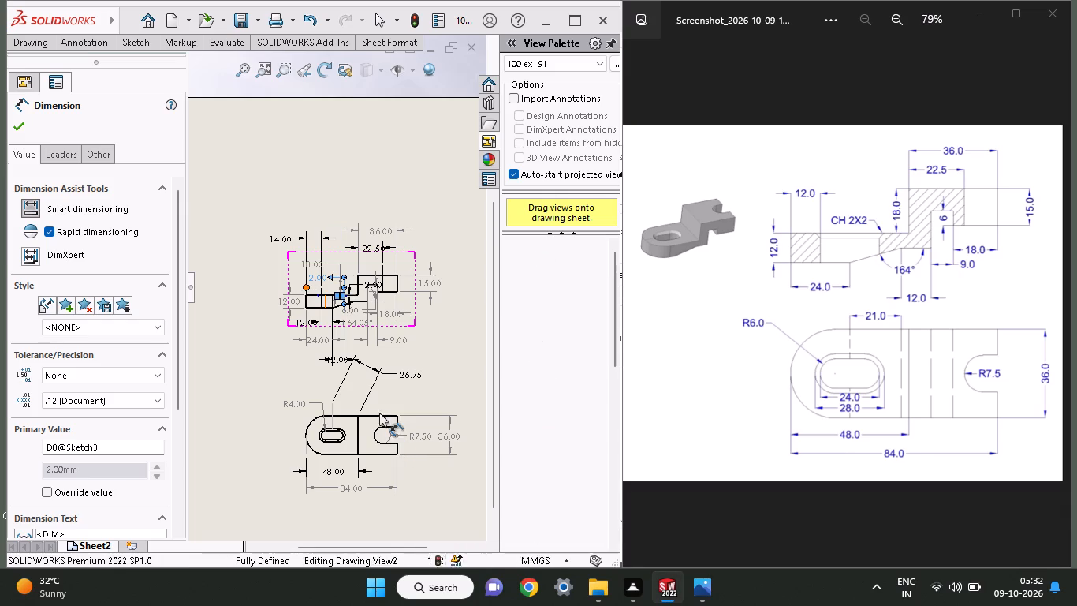
pyautogui.click(18, 121)
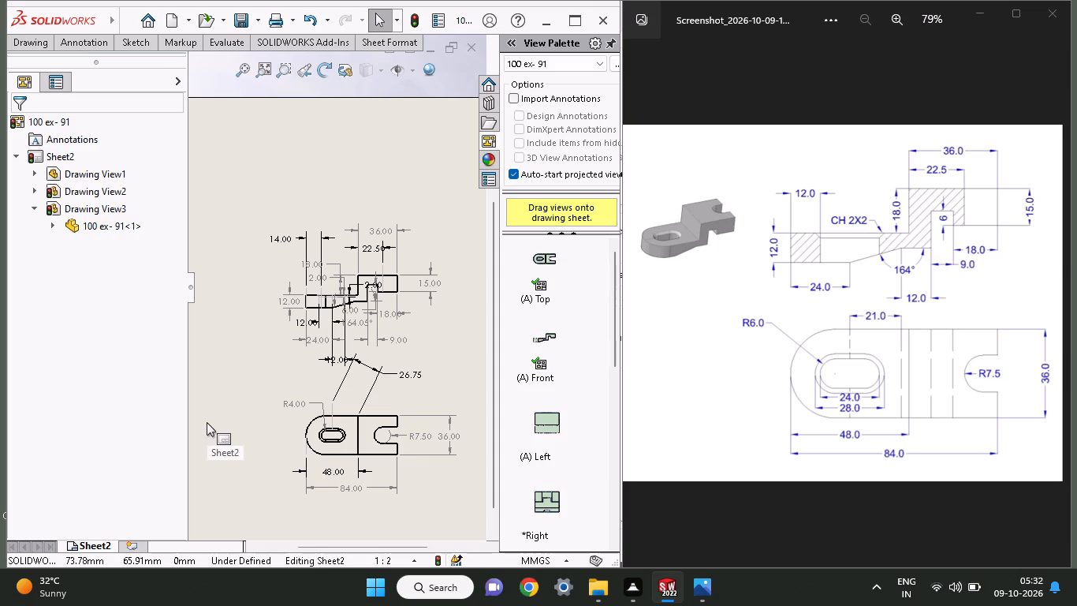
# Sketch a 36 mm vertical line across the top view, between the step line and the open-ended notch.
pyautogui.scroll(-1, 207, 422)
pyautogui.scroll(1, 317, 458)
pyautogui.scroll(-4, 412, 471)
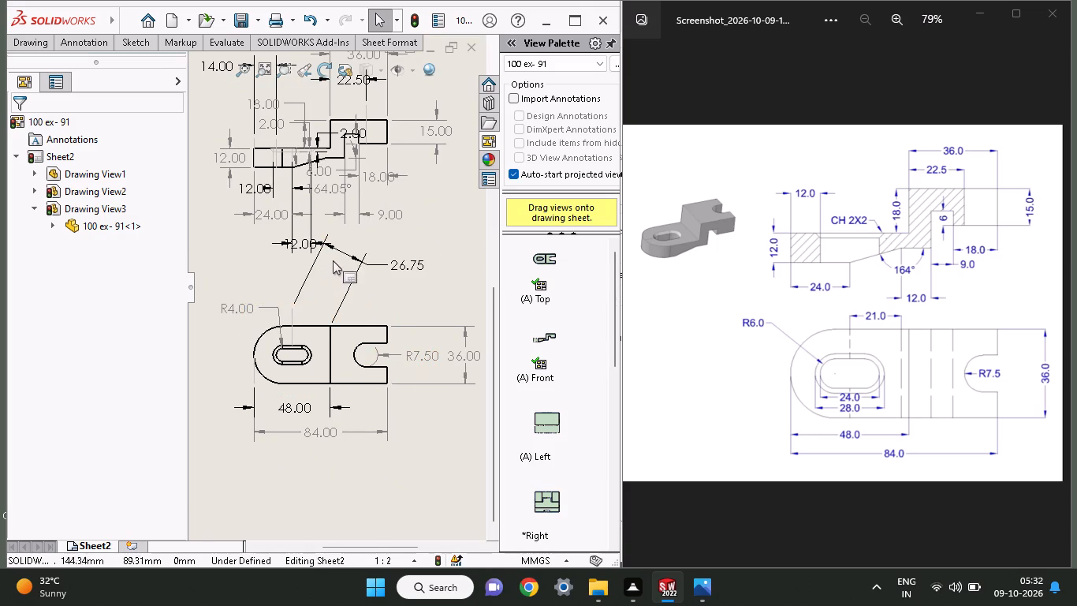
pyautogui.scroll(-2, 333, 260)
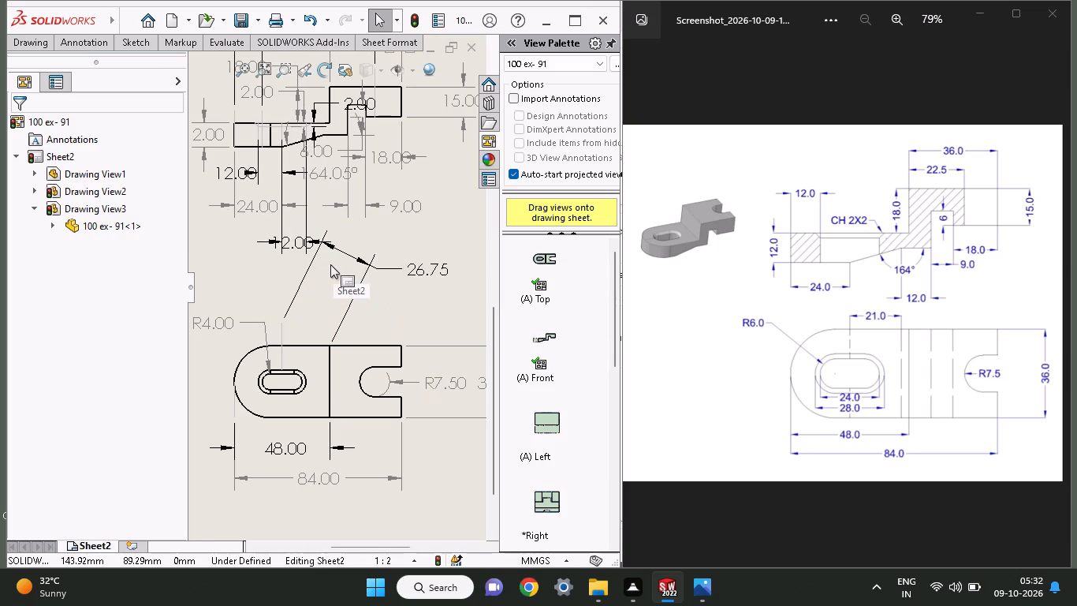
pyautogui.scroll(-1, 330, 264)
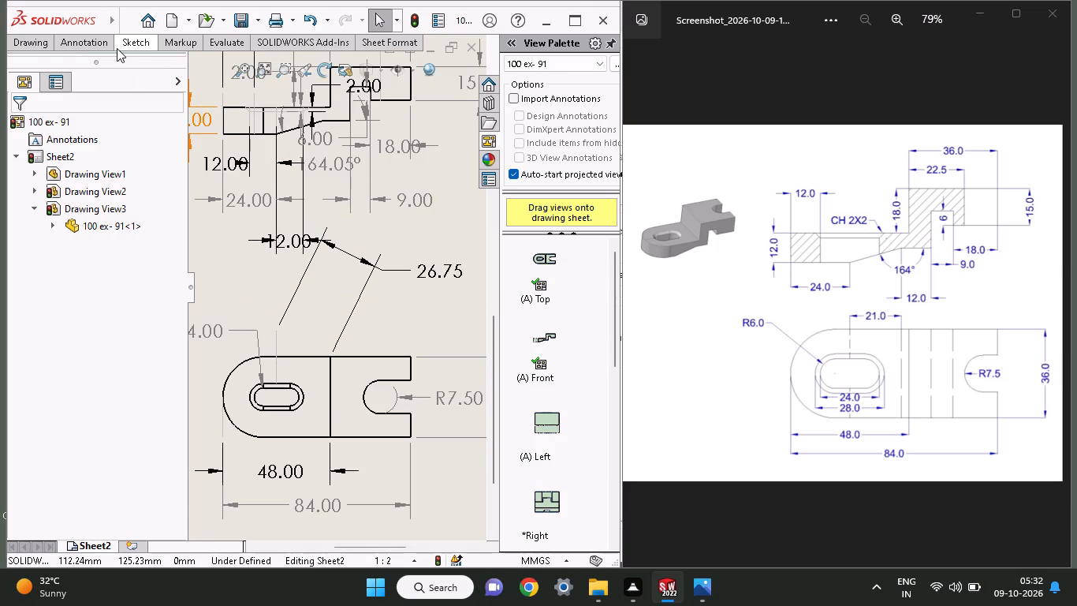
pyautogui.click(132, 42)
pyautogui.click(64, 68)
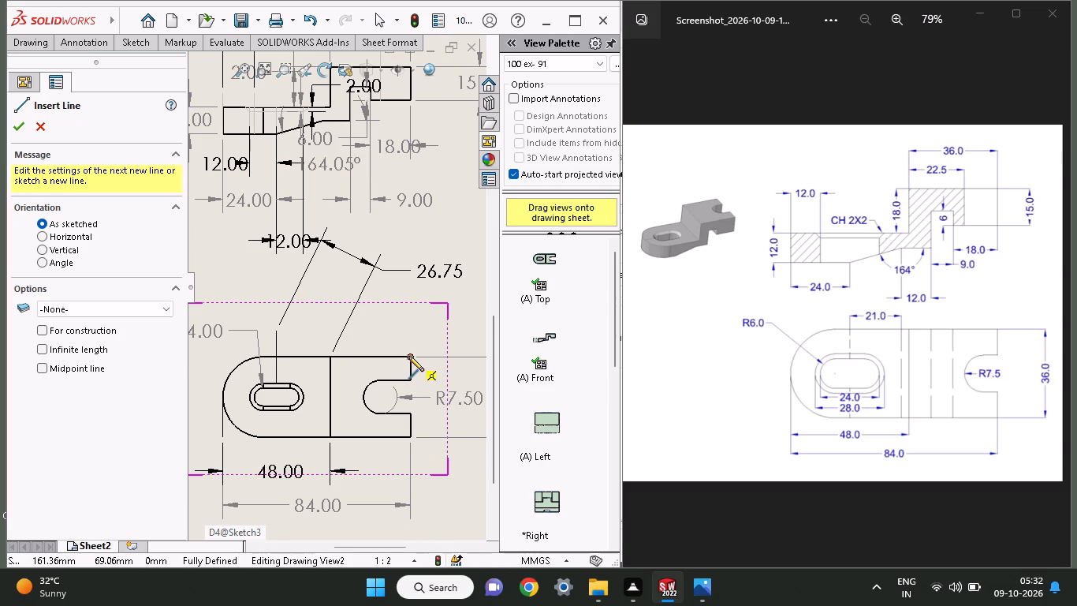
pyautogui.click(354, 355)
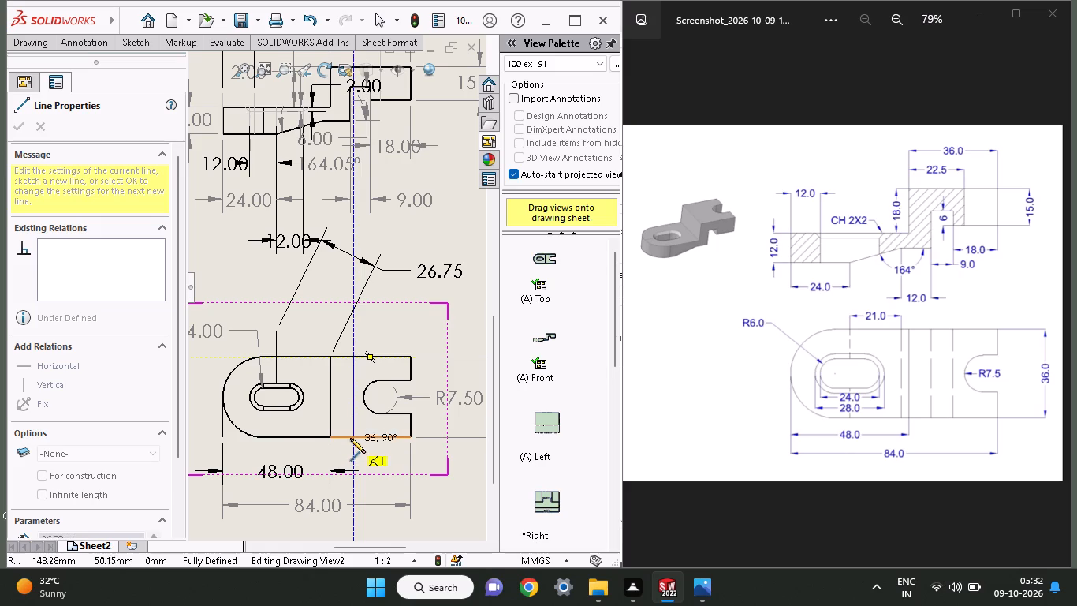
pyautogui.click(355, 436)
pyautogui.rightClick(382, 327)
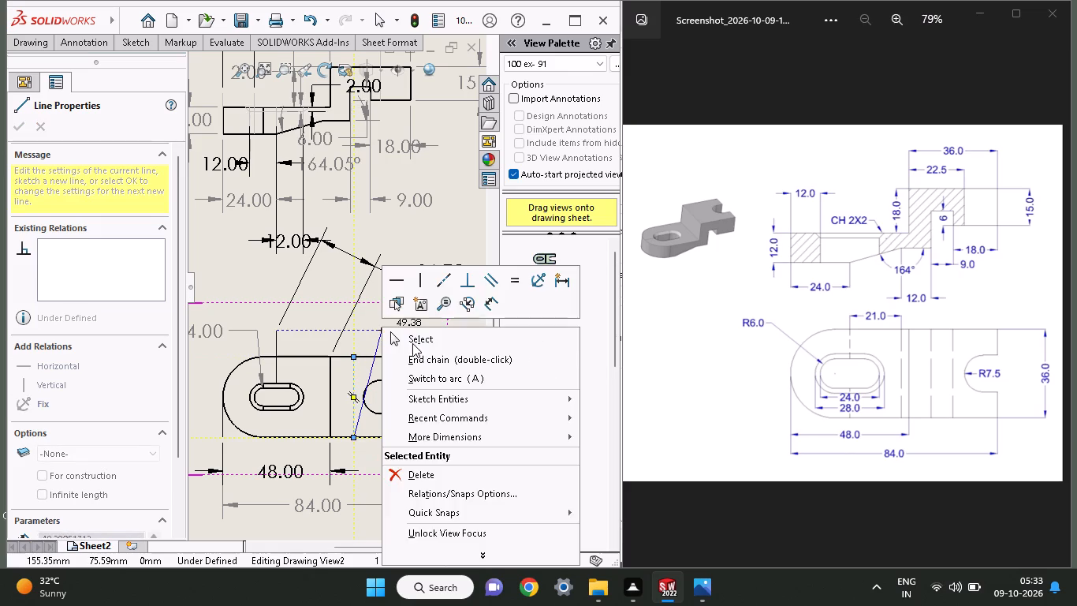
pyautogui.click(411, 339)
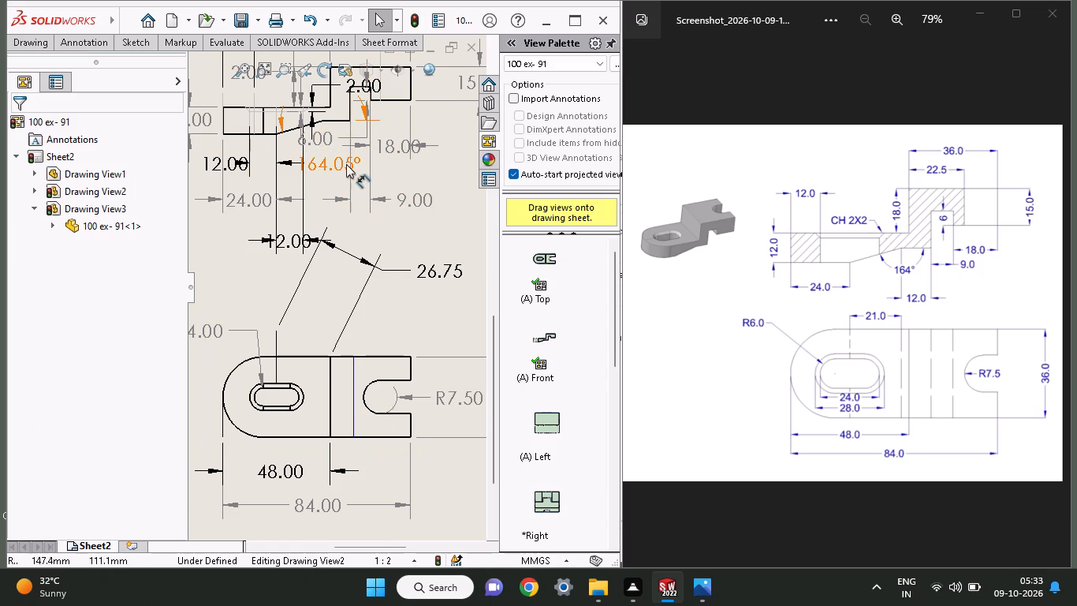
# Sketch a vertical line from the lower inner corner of the front view's raised end down to the top view's bottom edge.
pyautogui.click(129, 44)
pyautogui.click(69, 66)
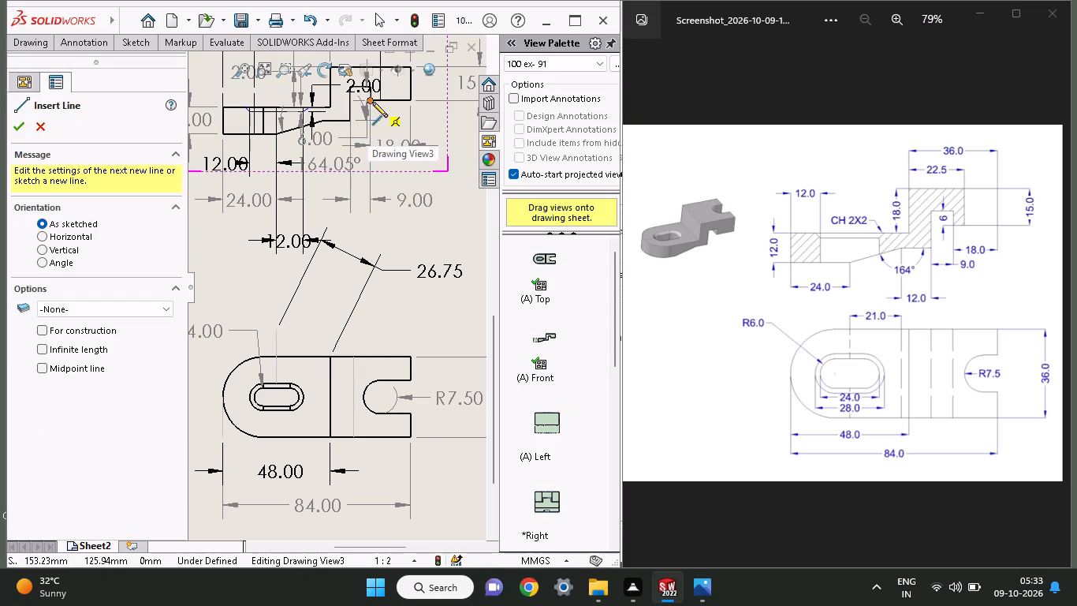
pyautogui.click(372, 102)
pyautogui.click(367, 437)
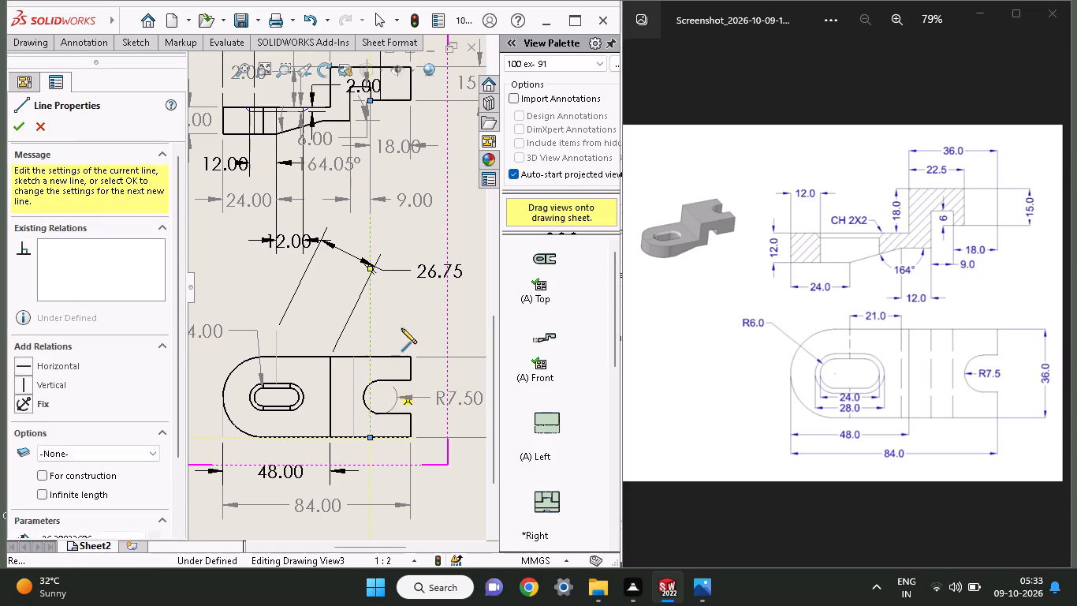
pyautogui.rightClick(395, 327)
pyautogui.click(412, 331)
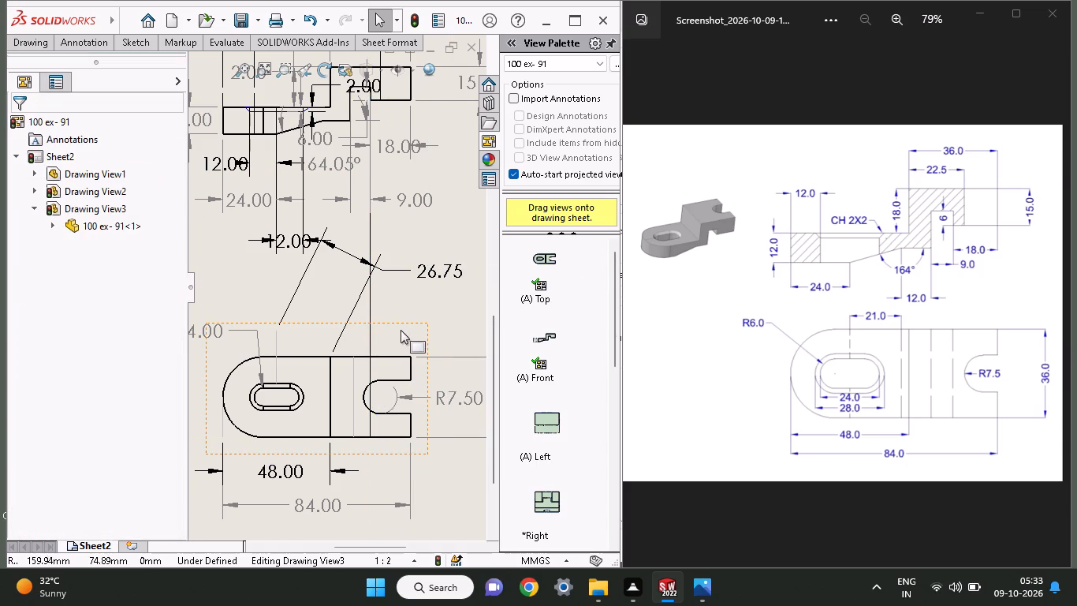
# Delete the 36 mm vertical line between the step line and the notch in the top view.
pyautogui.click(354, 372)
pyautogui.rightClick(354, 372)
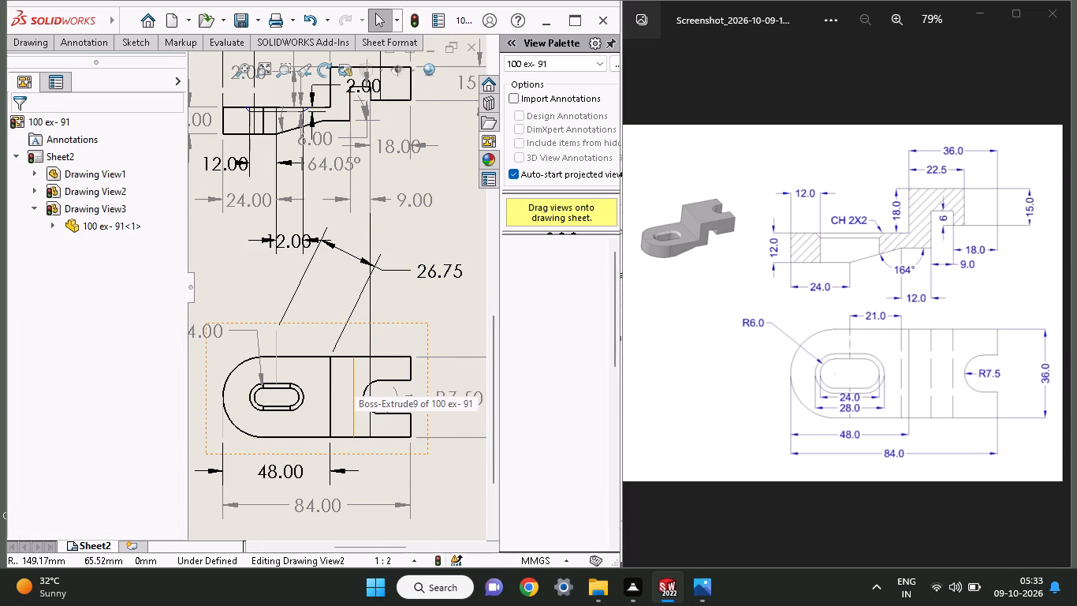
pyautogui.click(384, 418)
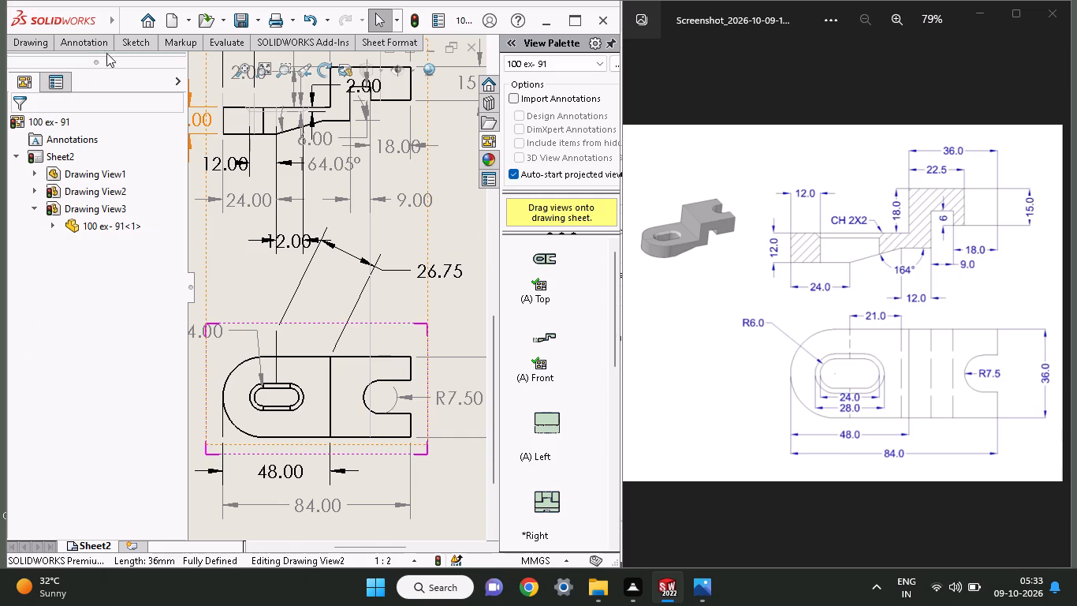
# Sketch a vertical line about 142 mm long from the right end of the front view's flat underside to the top view's bottom edge.
pyautogui.click(138, 45)
pyautogui.click(65, 67)
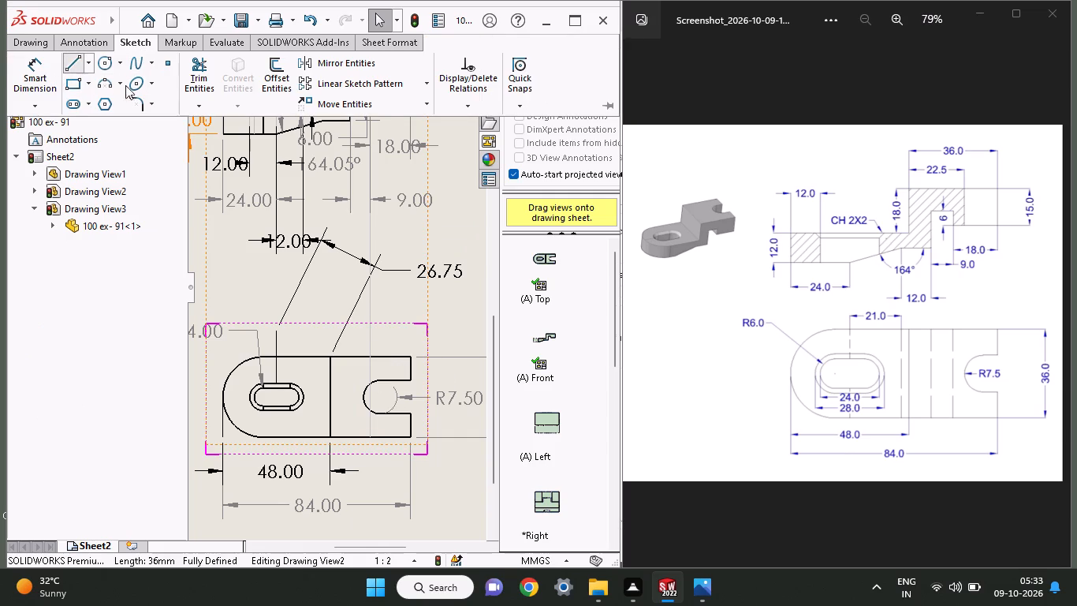
pyautogui.click(355, 123)
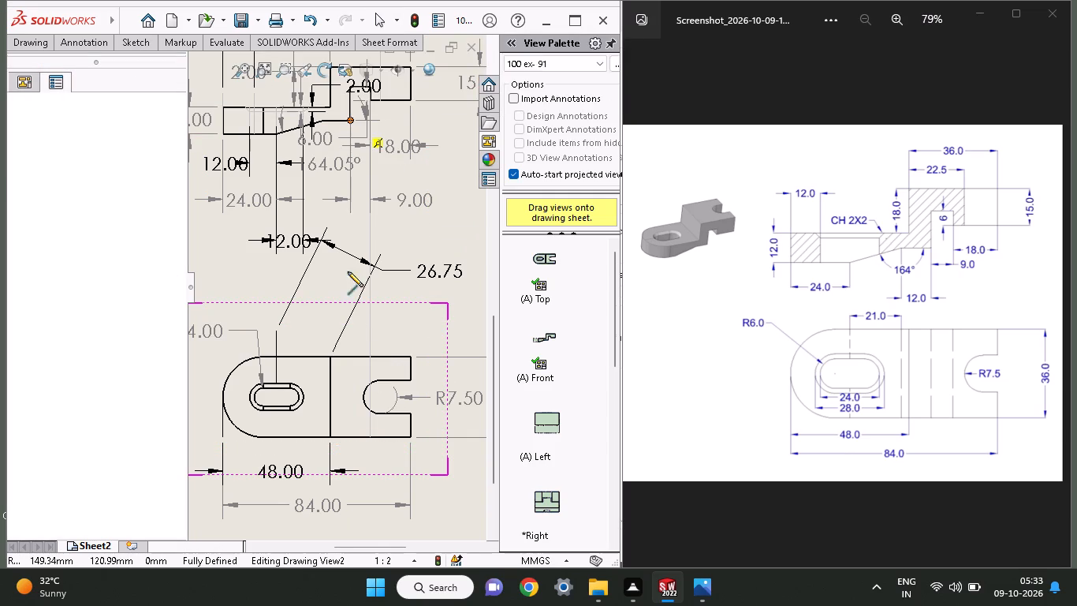
pyautogui.click(351, 436)
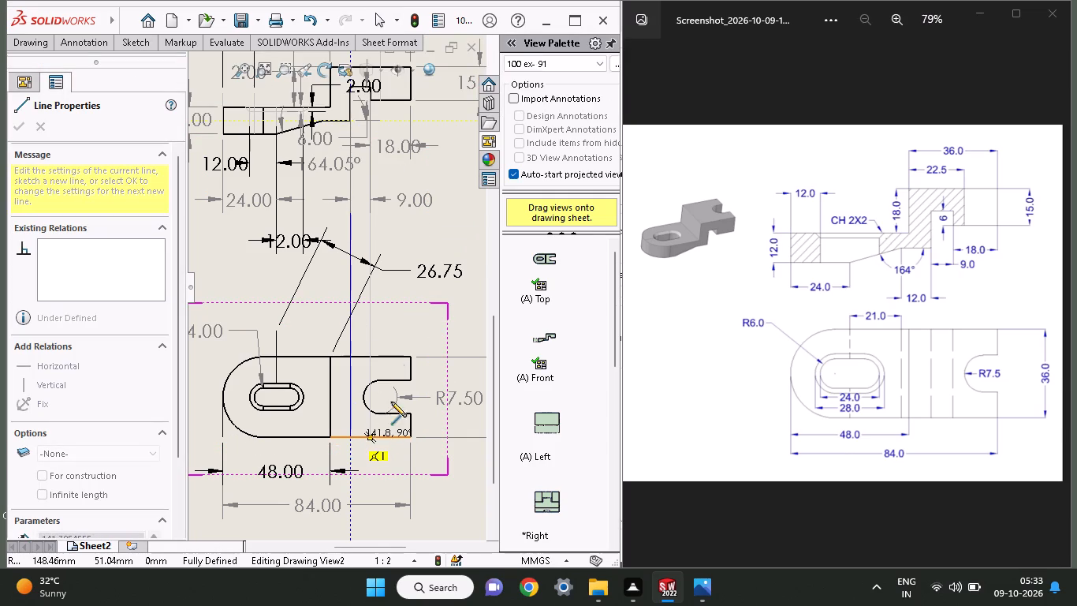
pyautogui.click(643, 316)
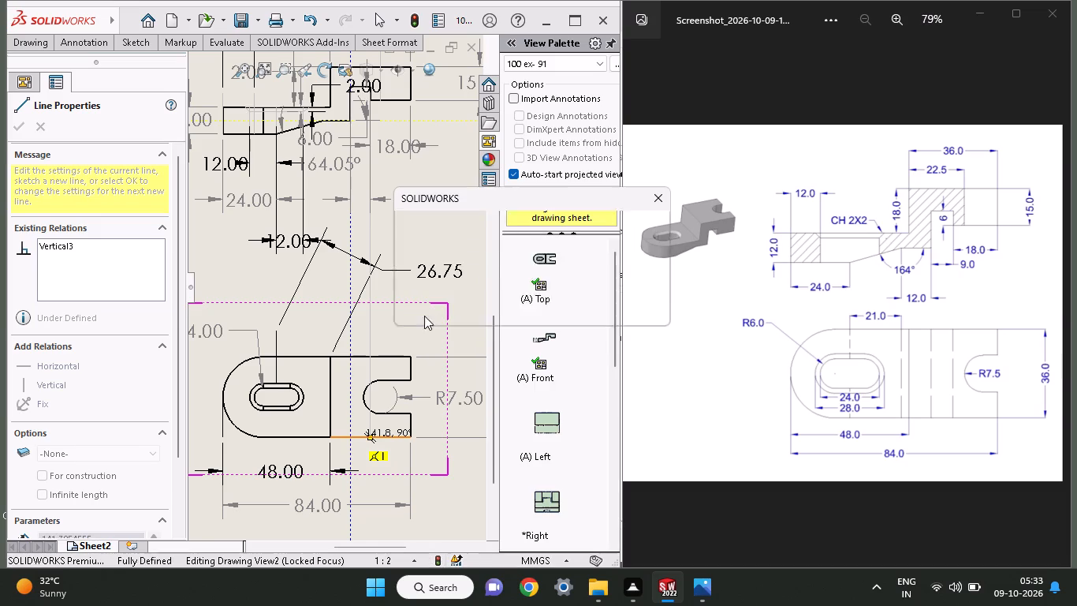
pyautogui.click(628, 312)
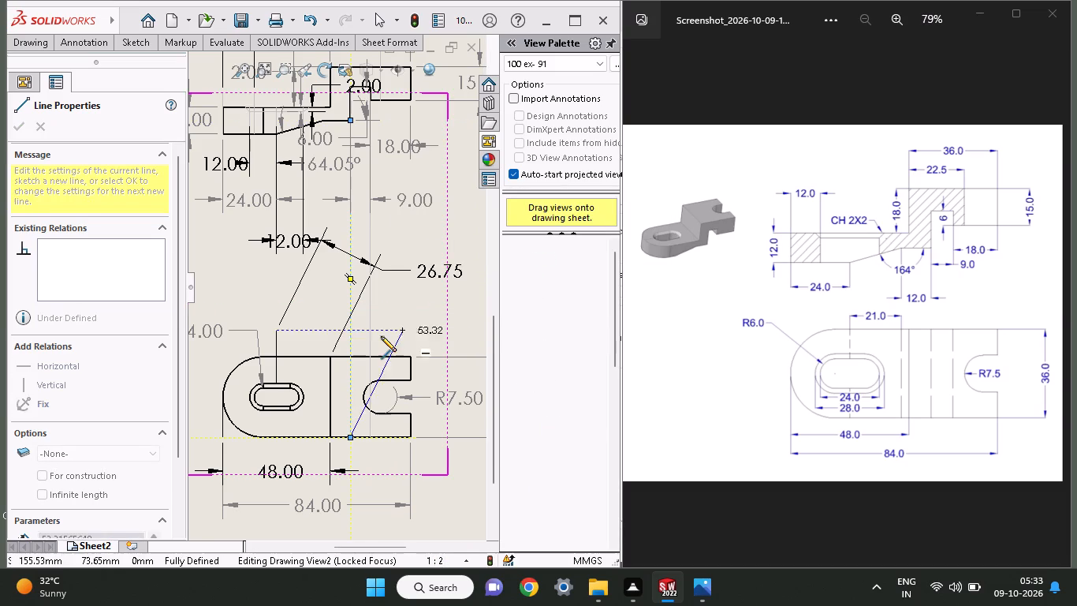
pyautogui.rightClick(381, 336)
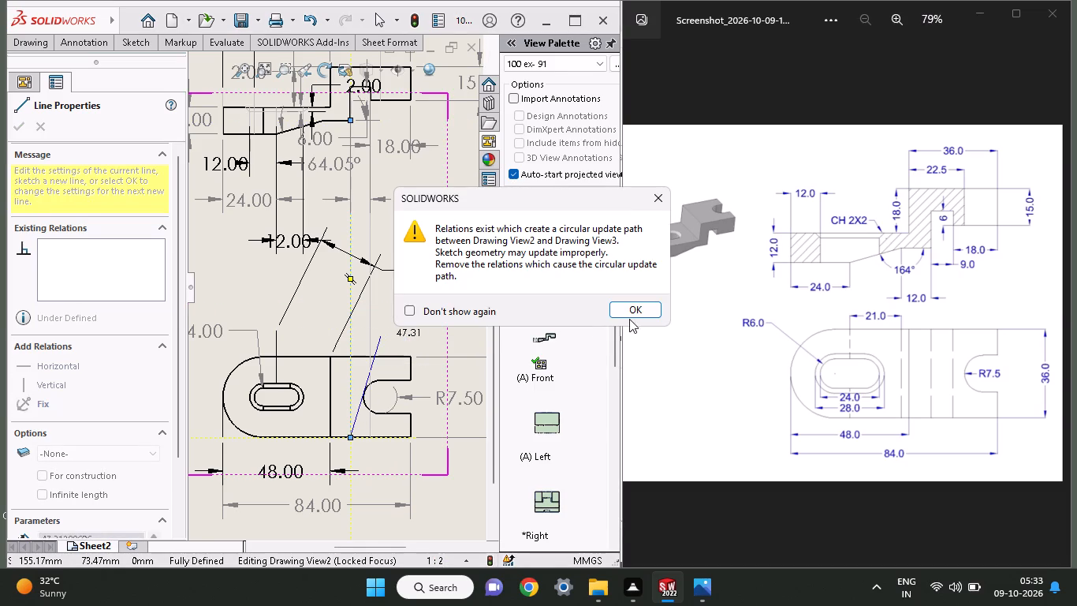
pyautogui.click(634, 316)
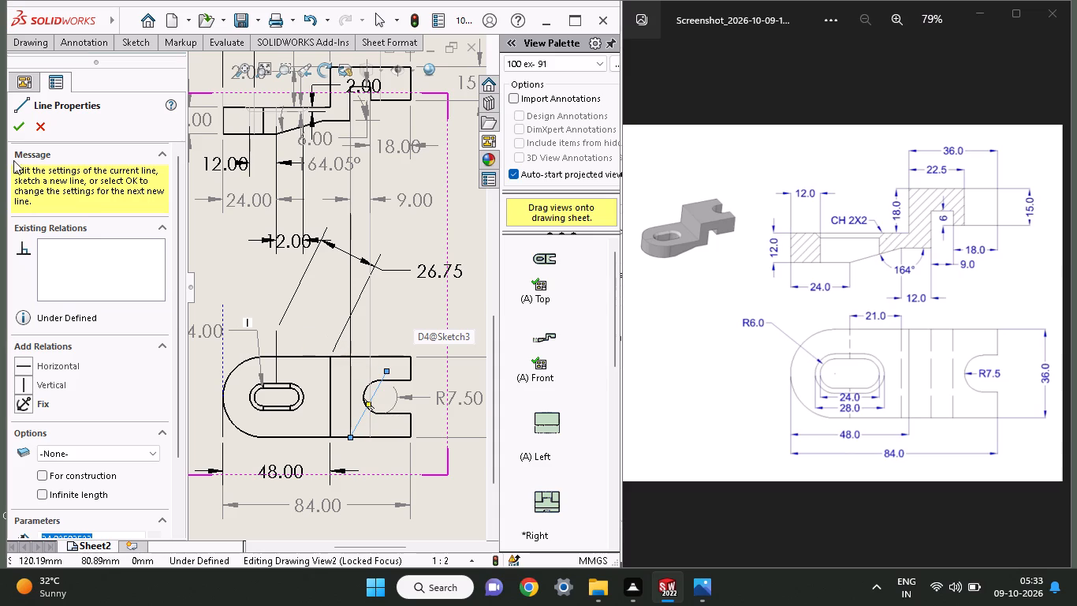
pyautogui.click(17, 129)
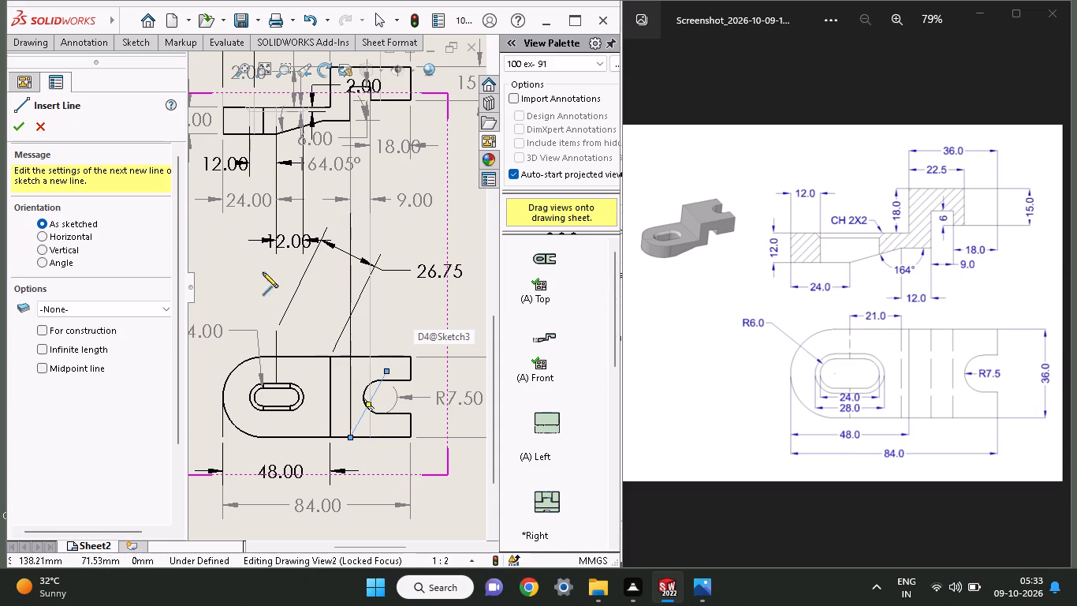
pyautogui.click(20, 129)
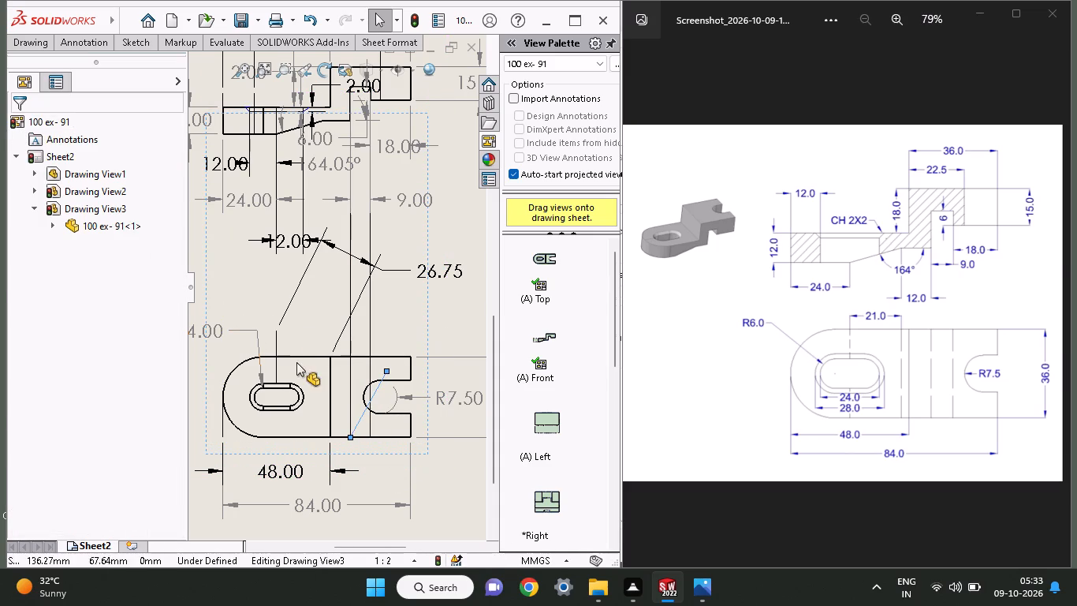
# Delete the stray diagonal line between the top view's bottom edge and the open-ended notch.
pyautogui.click(361, 417)
pyautogui.rightClick(361, 417)
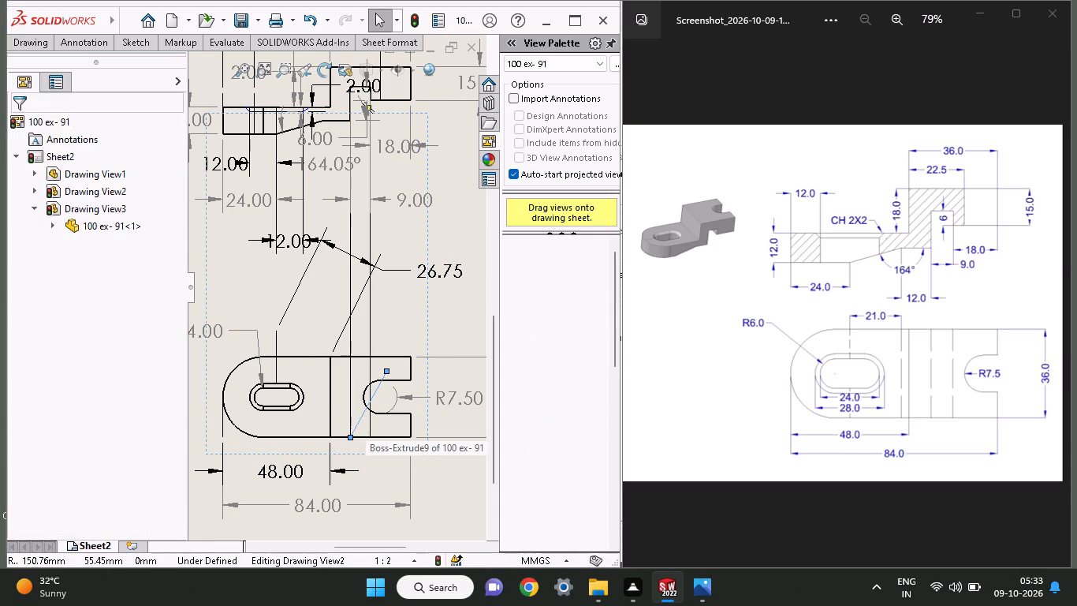
pyautogui.click(373, 417)
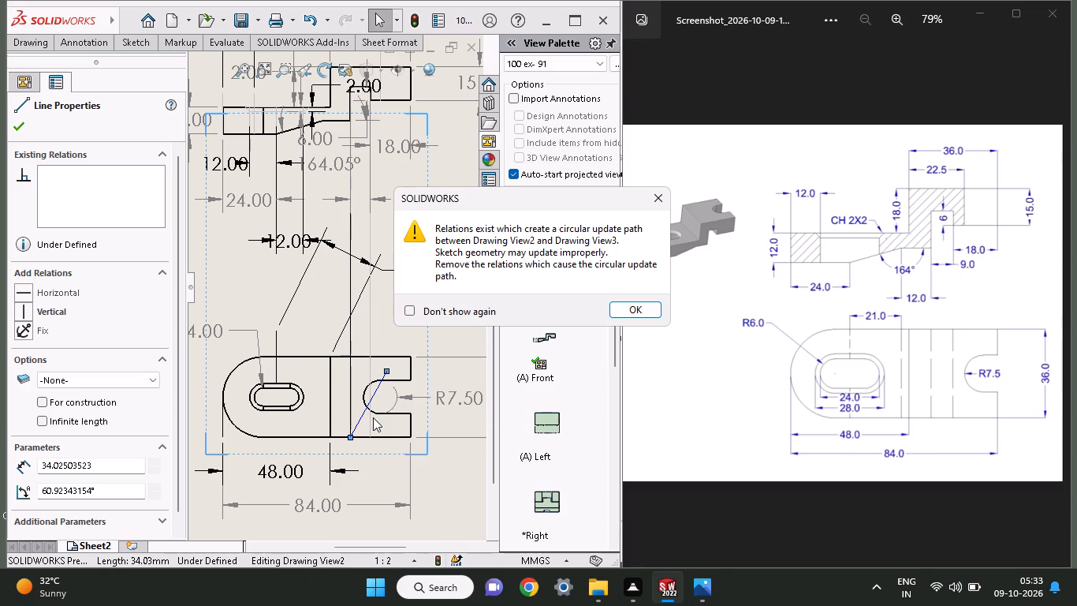
pyautogui.click(621, 316)
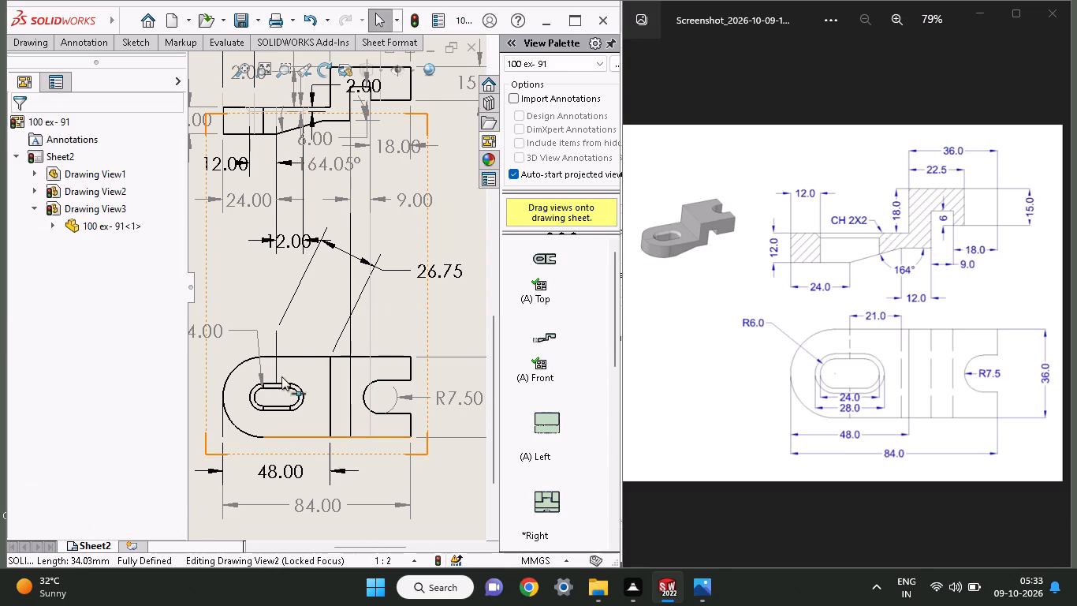
# Sketch a vertical line about 148 mm long from the front view's upper step corner down to the top view's bottom edge.
pyautogui.click(118, 38)
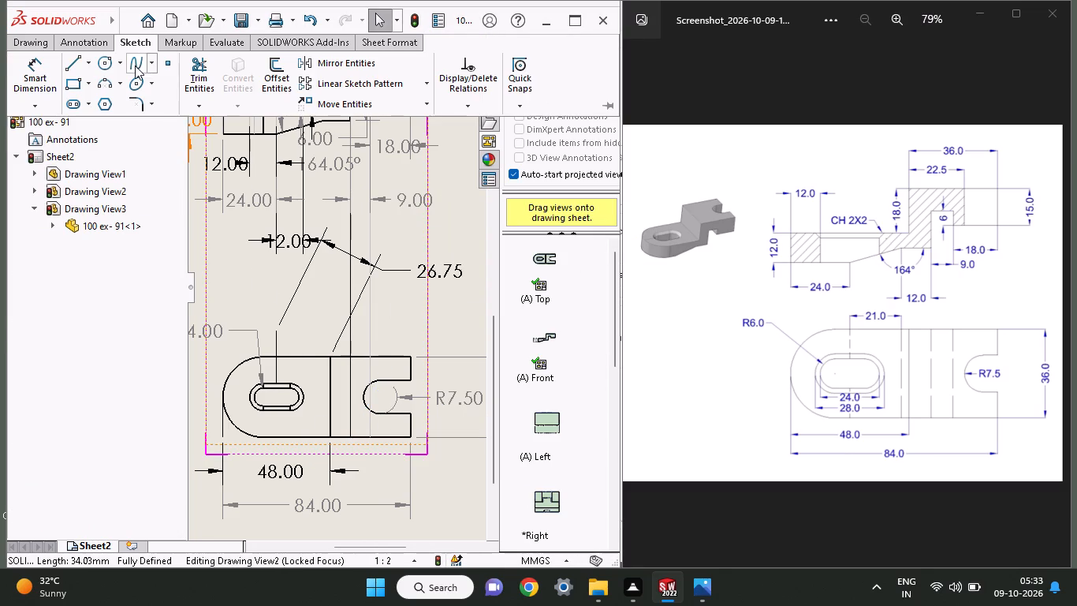
pyautogui.click(80, 69)
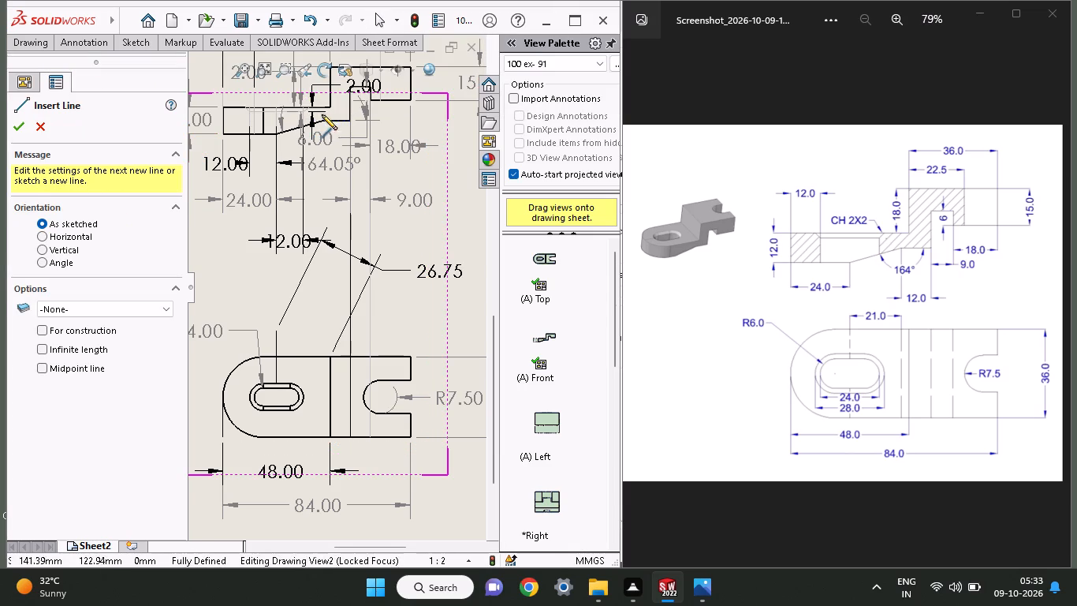
pyautogui.click(332, 104)
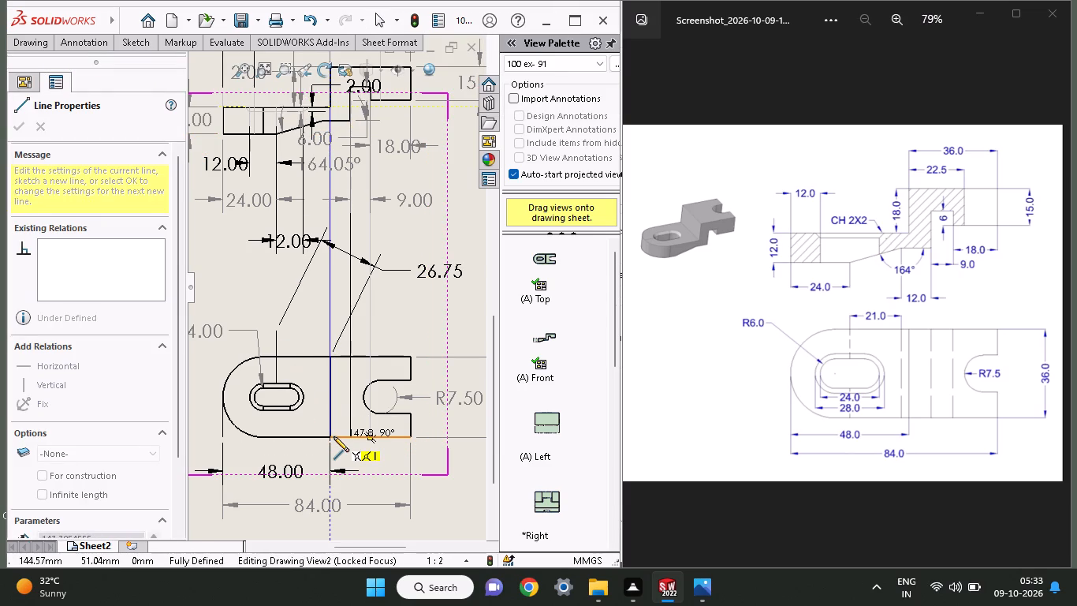
pyautogui.click(334, 436)
pyautogui.click(641, 314)
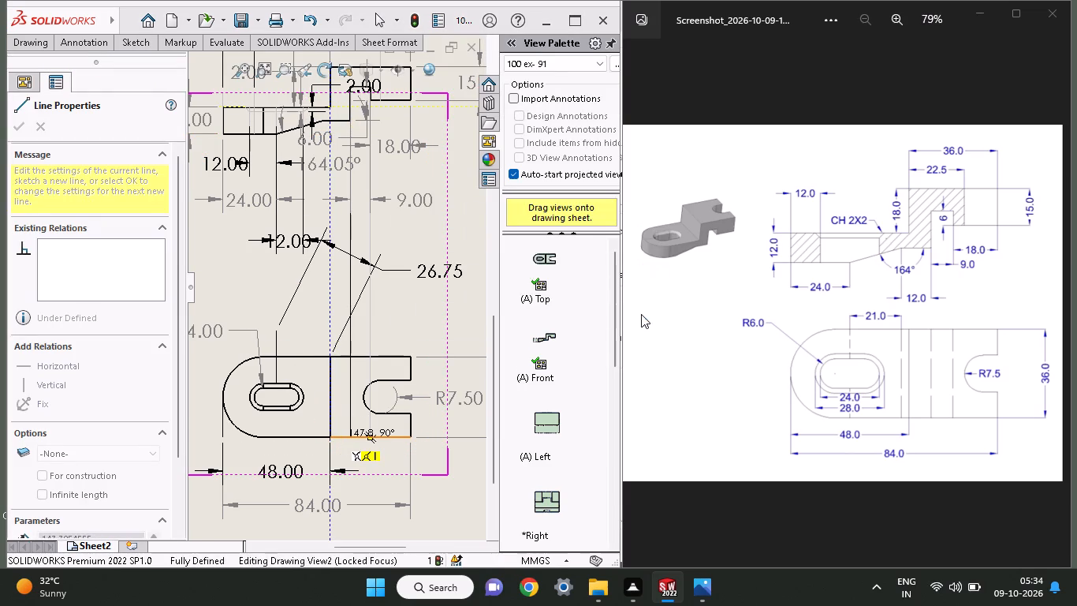
pyautogui.click(620, 316)
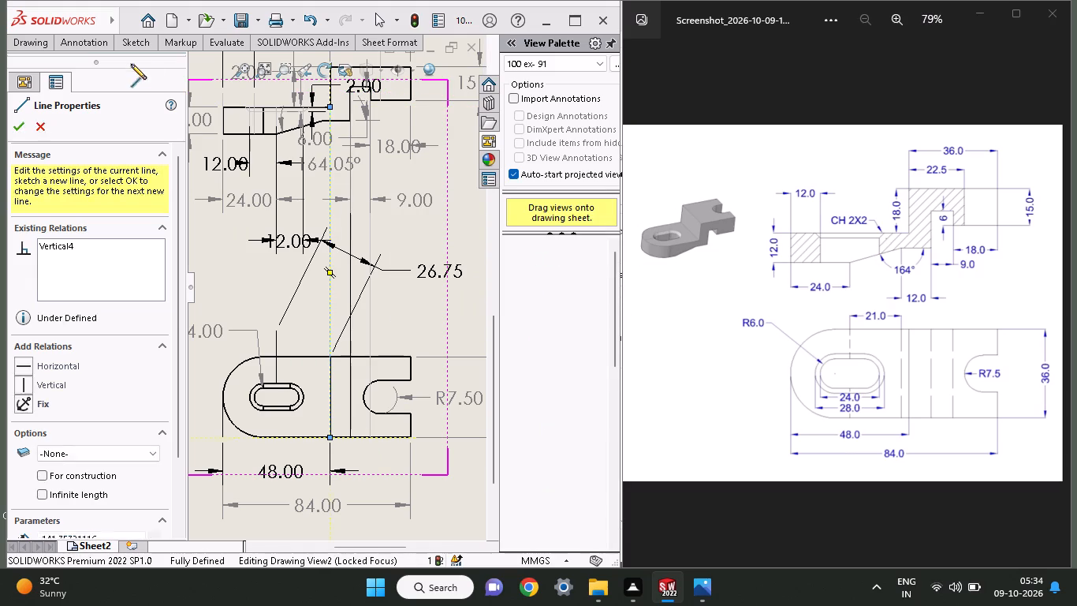
pyautogui.click(141, 39)
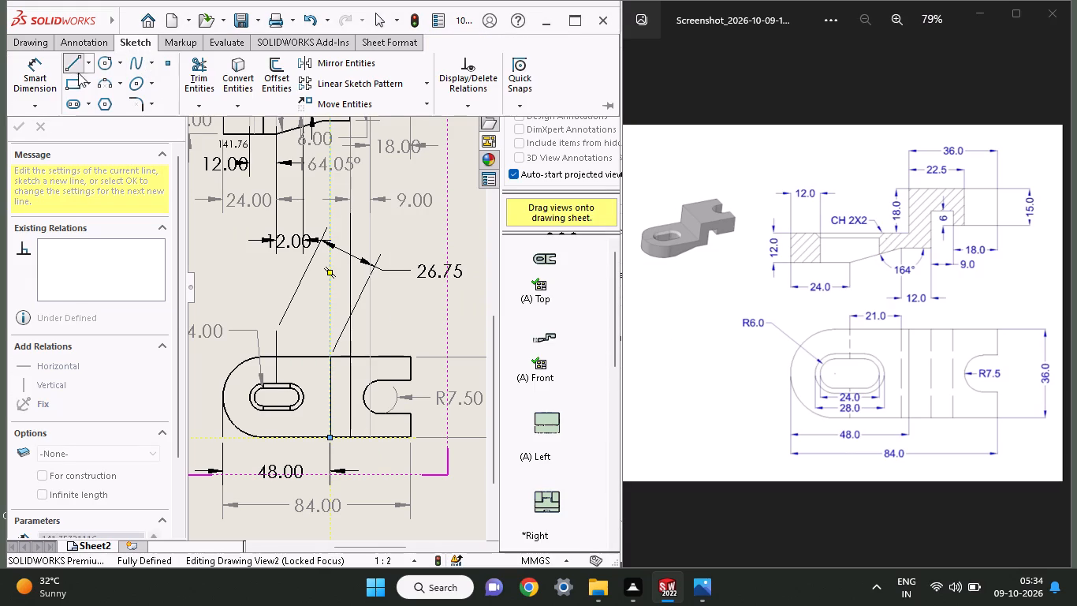
pyautogui.click(73, 62)
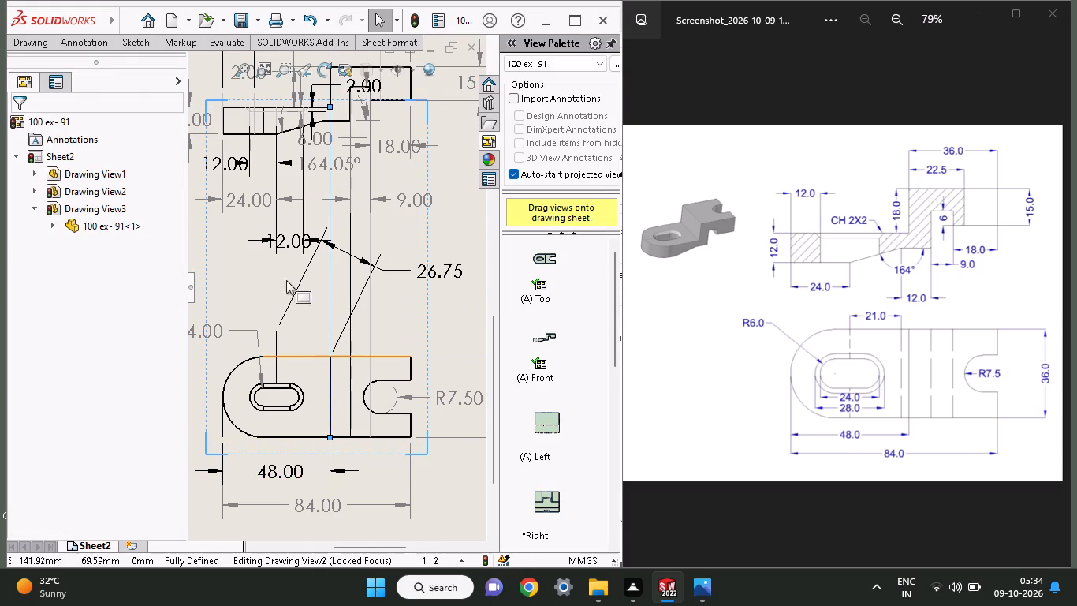
# Sketch a horizontal line about 33 mm long along the top view's upper edge, crossing the step line.
pyautogui.click(121, 47)
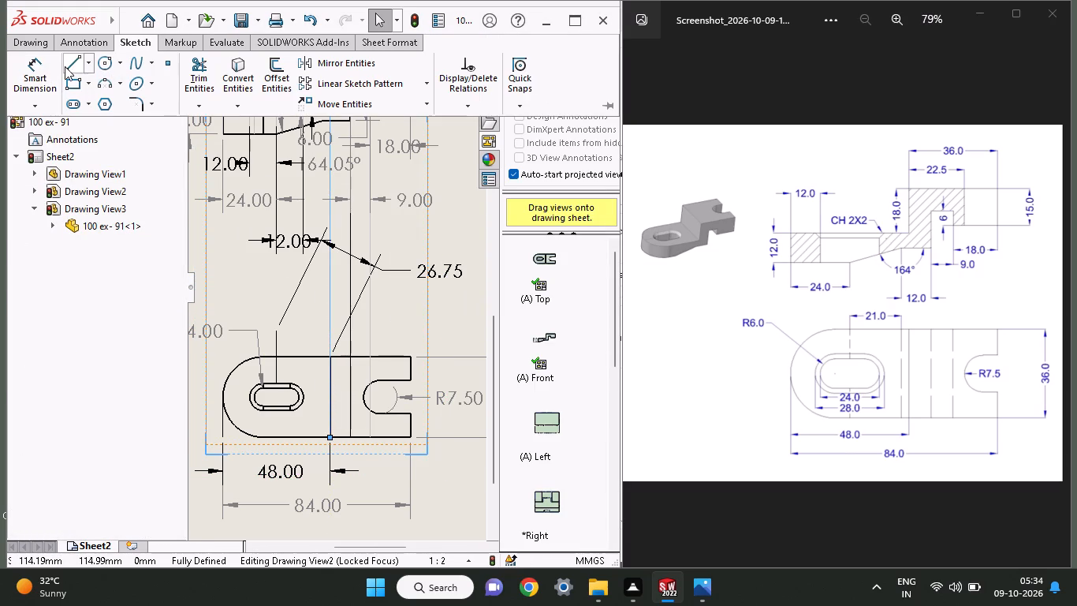
pyautogui.click(65, 65)
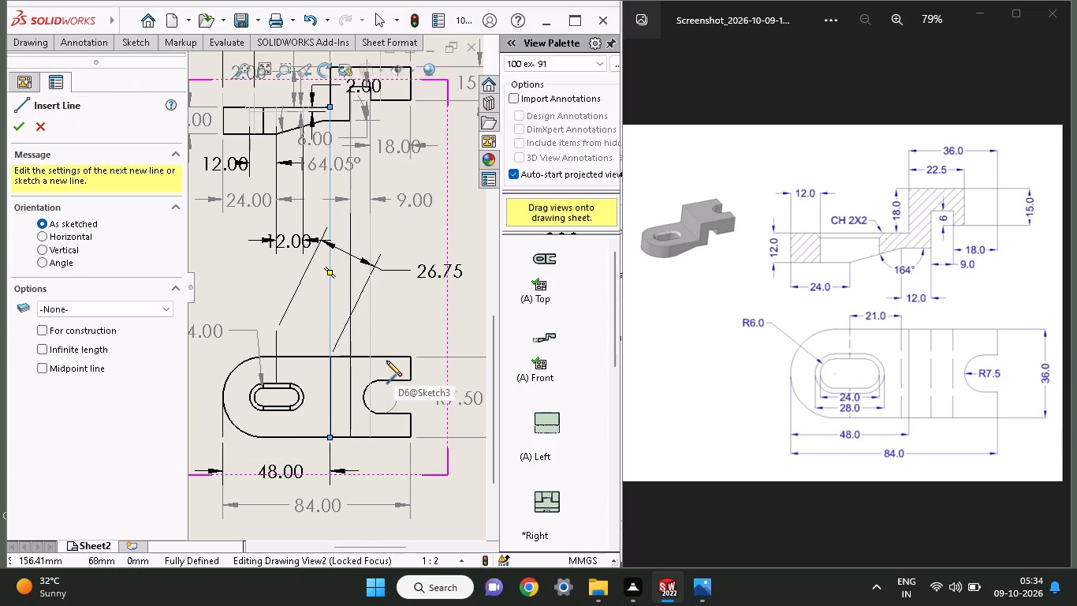
pyautogui.click(384, 355)
pyautogui.click(311, 355)
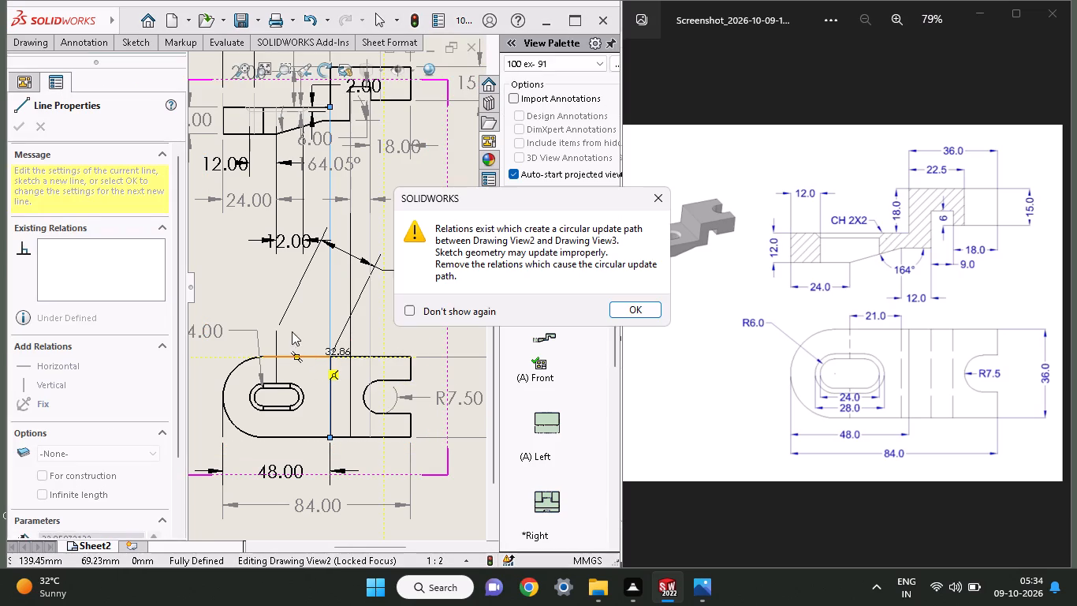
pyautogui.click(627, 313)
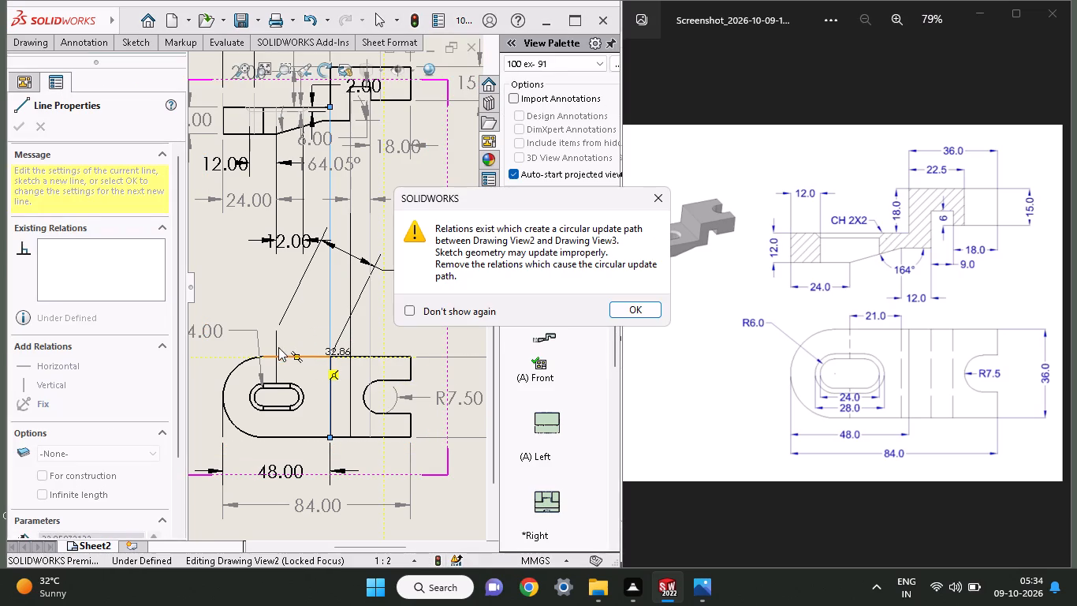
pyautogui.click(650, 310)
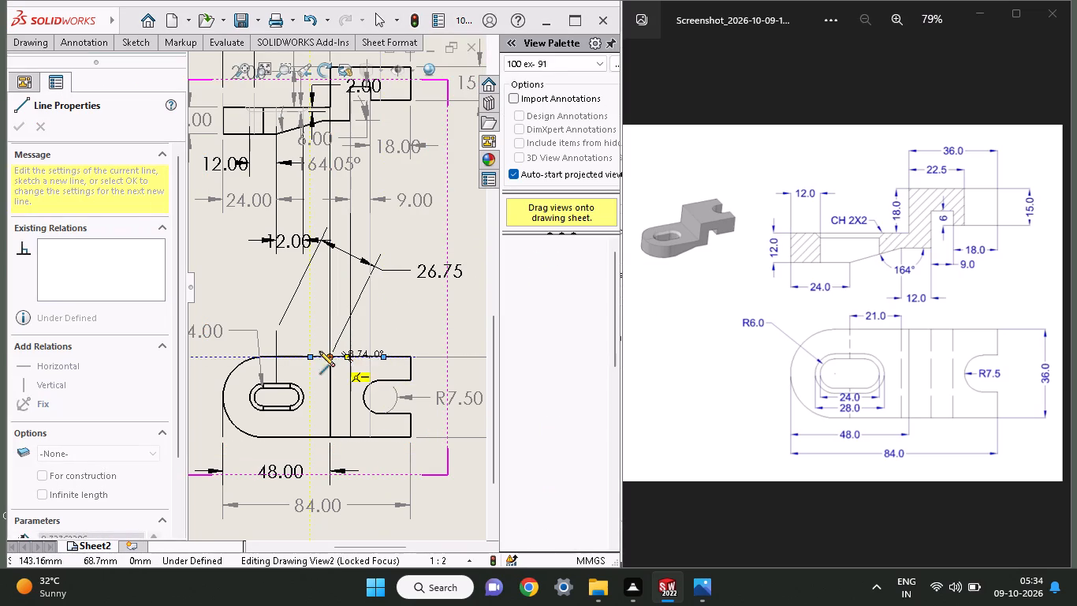
pyautogui.rightClick(297, 315)
pyautogui.click(621, 305)
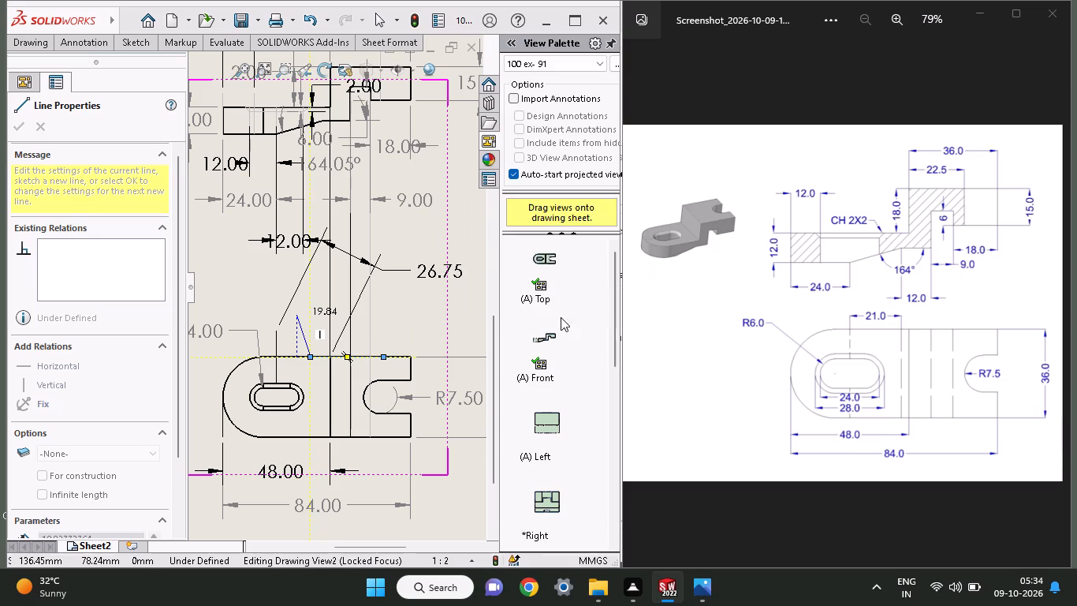
pyautogui.rightClick(311, 318)
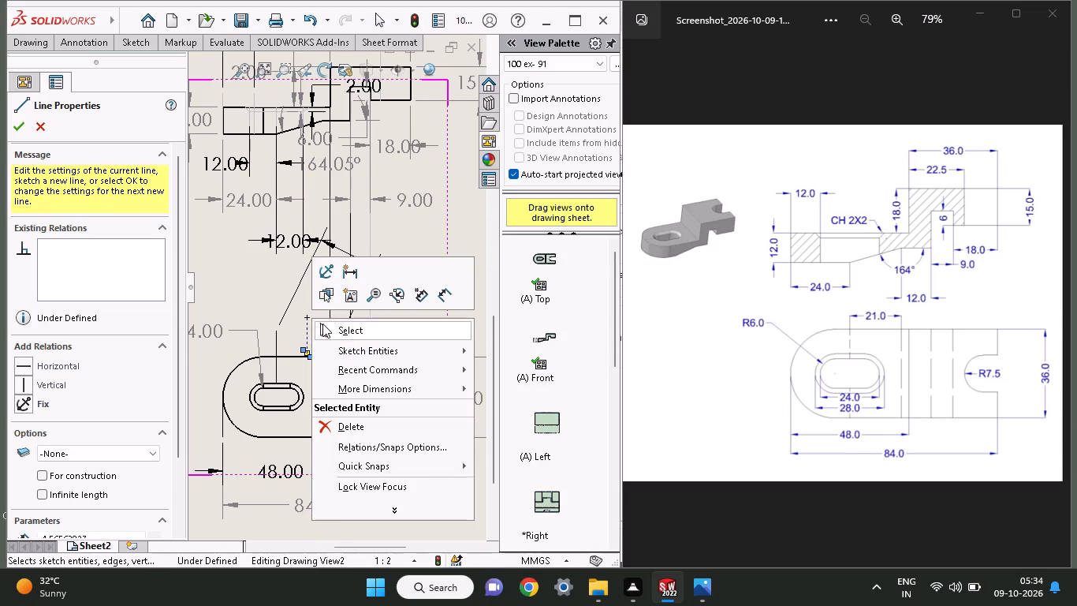
pyautogui.click(322, 324)
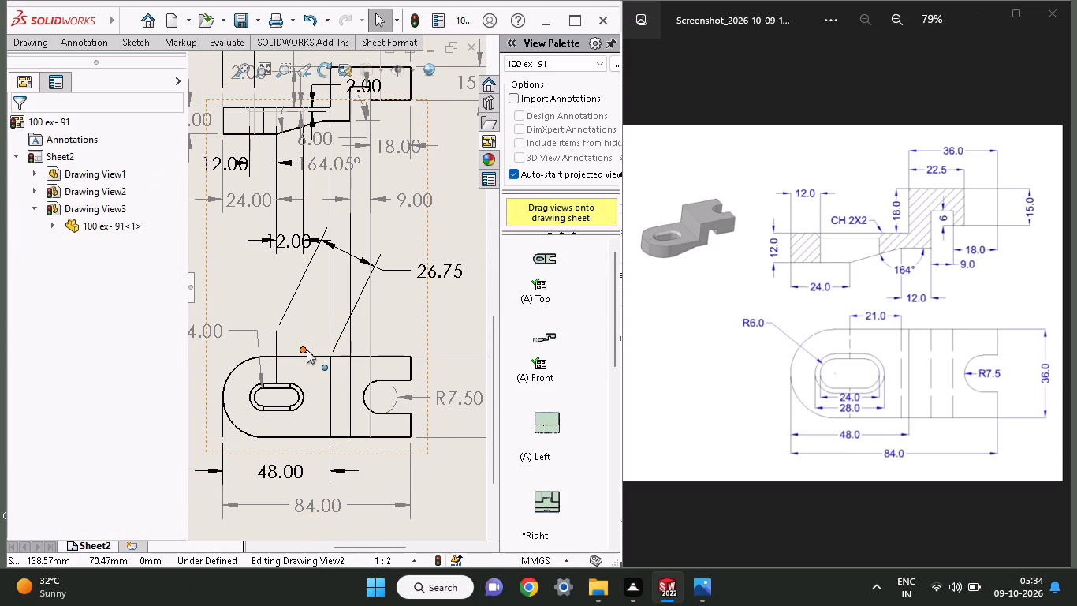
# Delete the short stray diagonal line just above the top view's upper edge, between the slot and the step line.
pyautogui.click(307, 350)
pyautogui.rightClick(307, 350)
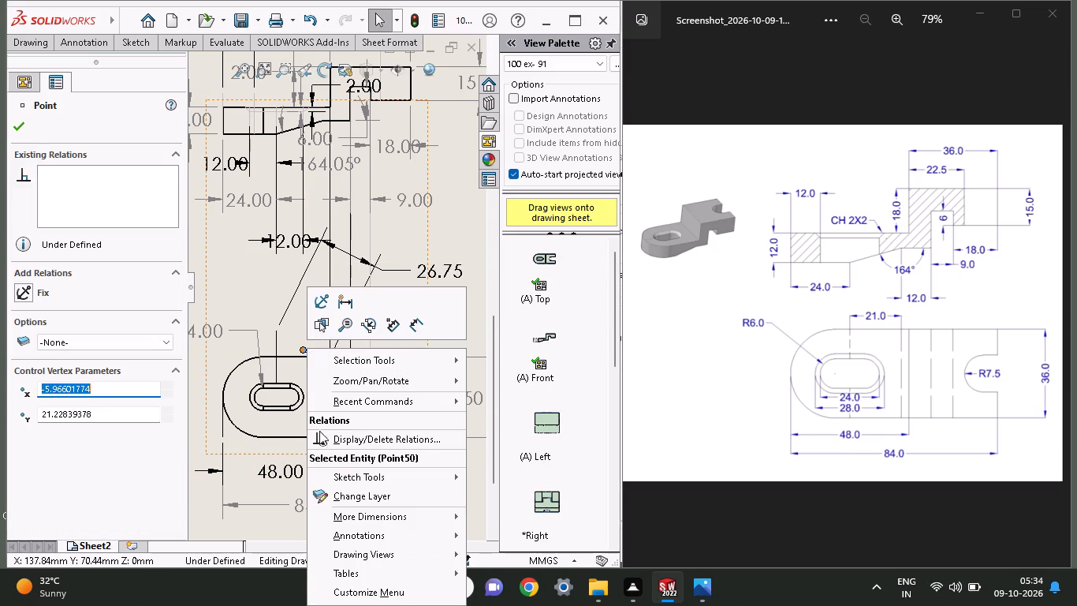
pyautogui.click(294, 294)
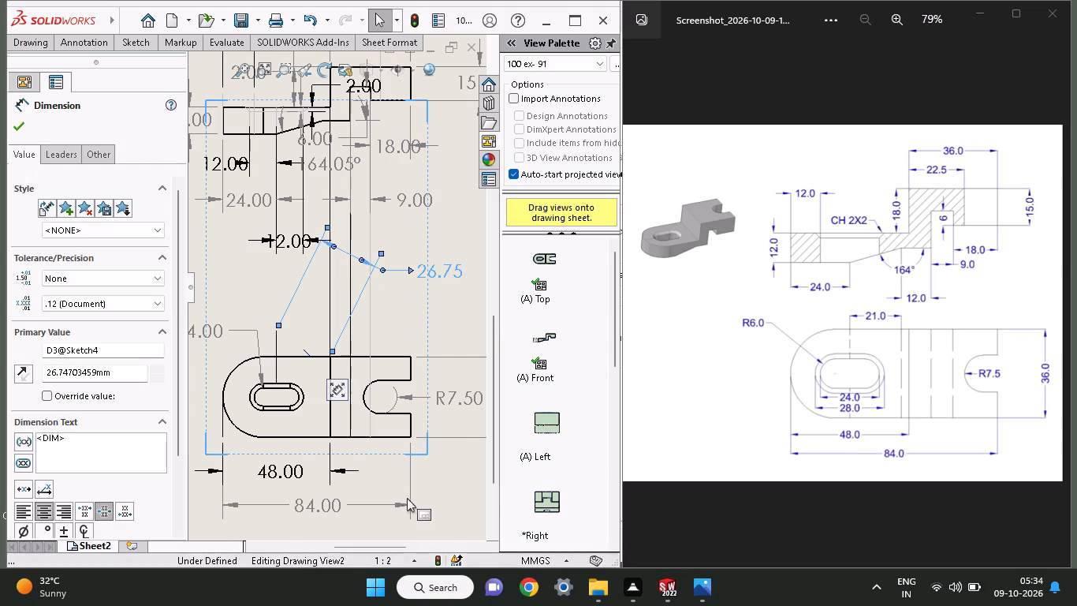
pyautogui.keyDown('ctrl'); pyautogui.scroll(2, 333, 356); pyautogui.keyUp('ctrl')
pyautogui.keyDown('ctrl'); pyautogui.scroll(-5, 333, 356); pyautogui.keyUp('ctrl')
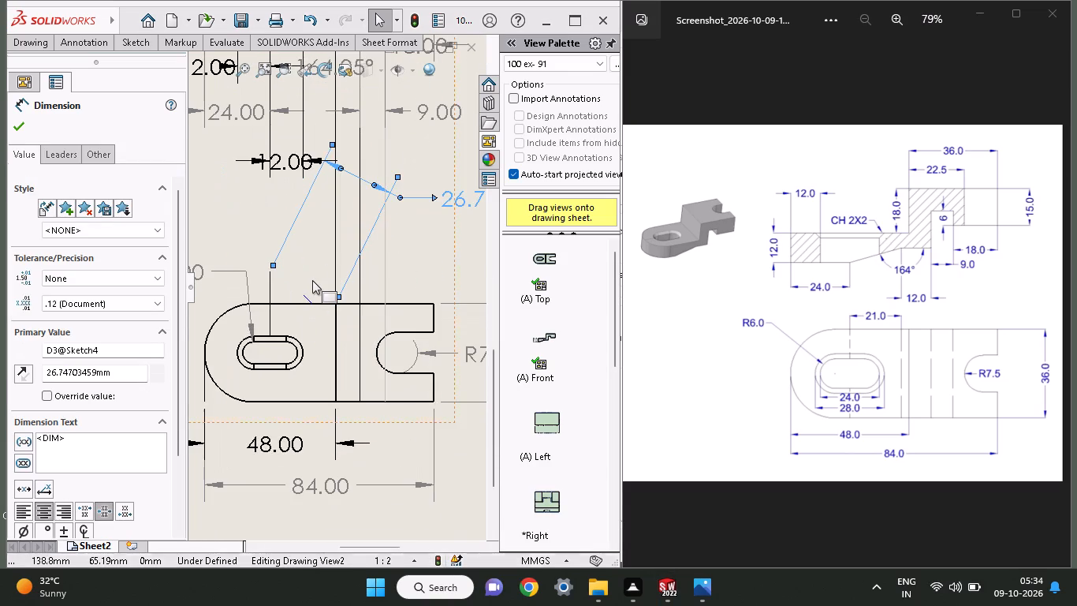
pyautogui.keyDown('ctrl'); pyautogui.scroll(-3, 312, 280); pyautogui.keyUp('ctrl')
pyautogui.click(305, 320)
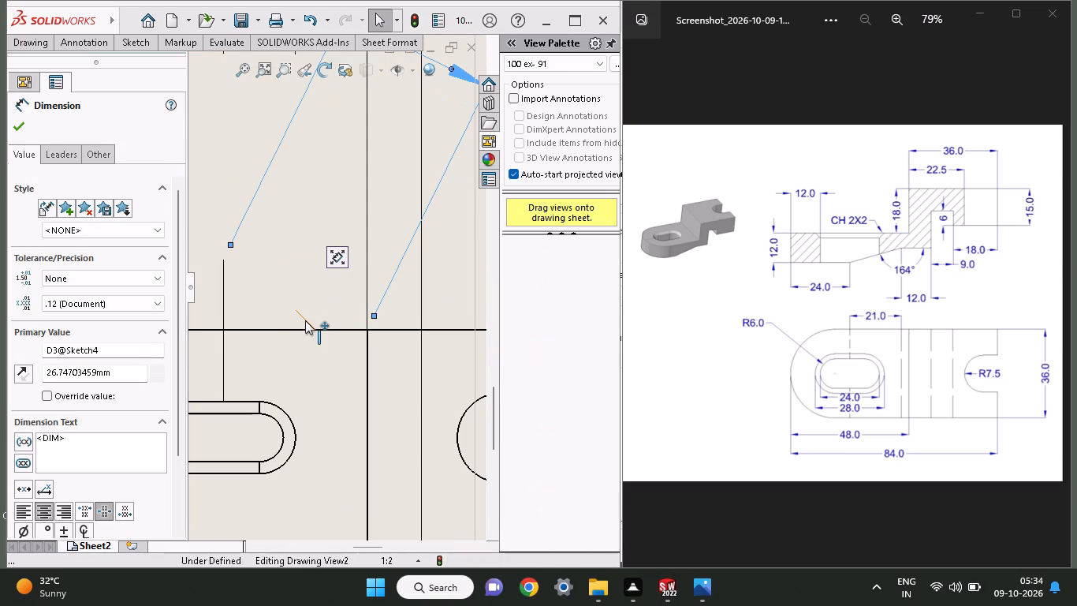
pyautogui.rightClick(305, 320)
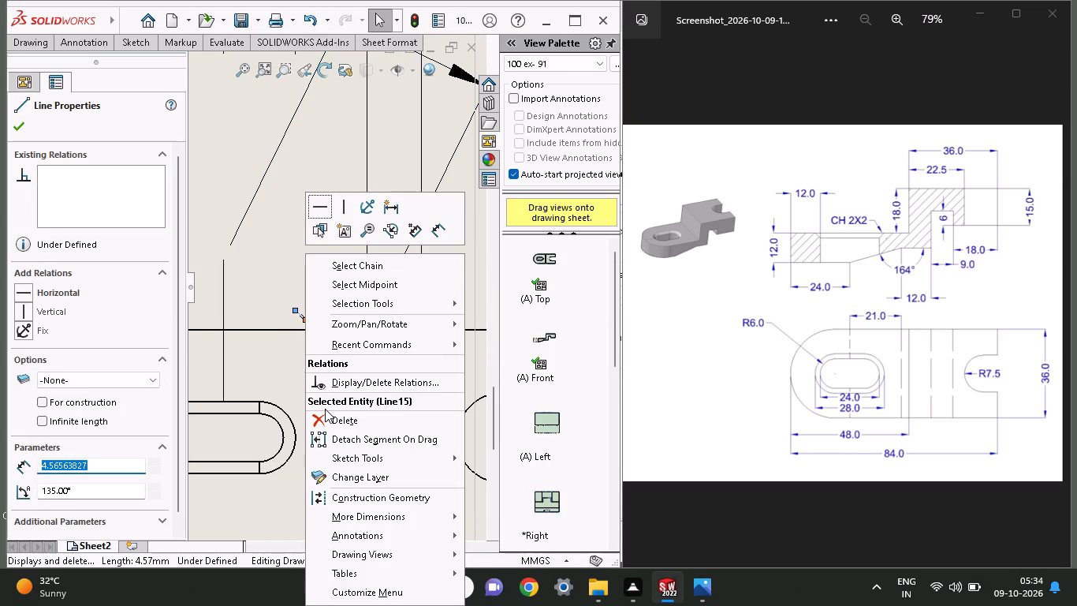
pyautogui.click(326, 411)
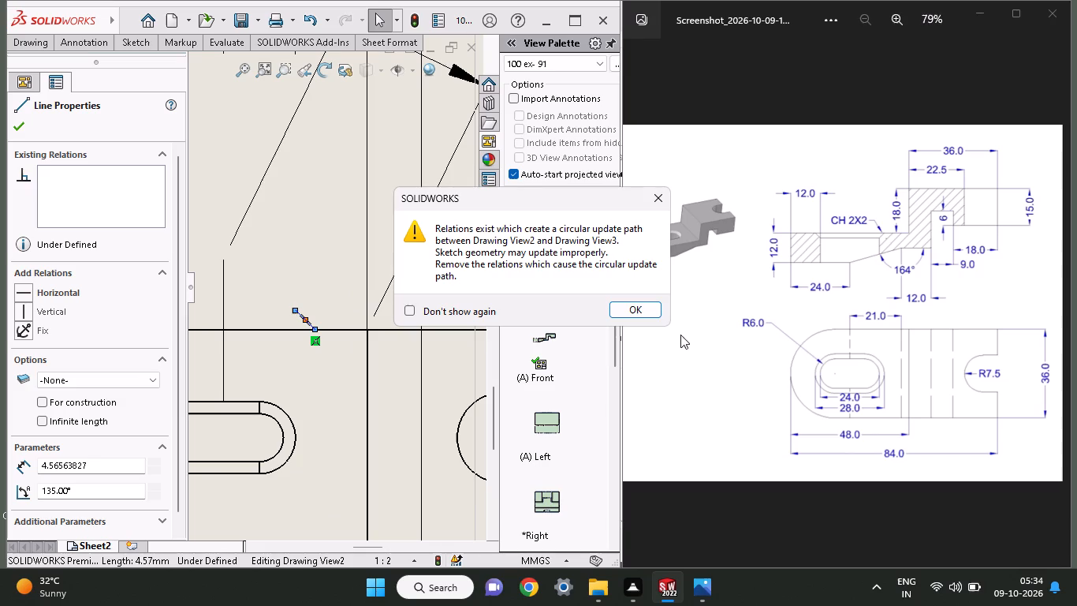
pyautogui.click(661, 311)
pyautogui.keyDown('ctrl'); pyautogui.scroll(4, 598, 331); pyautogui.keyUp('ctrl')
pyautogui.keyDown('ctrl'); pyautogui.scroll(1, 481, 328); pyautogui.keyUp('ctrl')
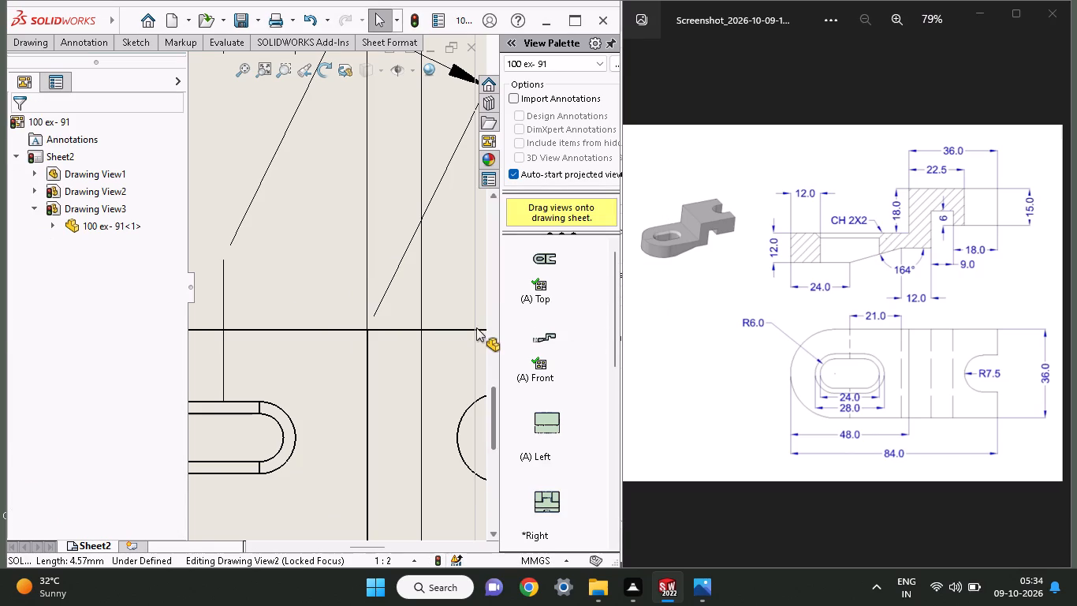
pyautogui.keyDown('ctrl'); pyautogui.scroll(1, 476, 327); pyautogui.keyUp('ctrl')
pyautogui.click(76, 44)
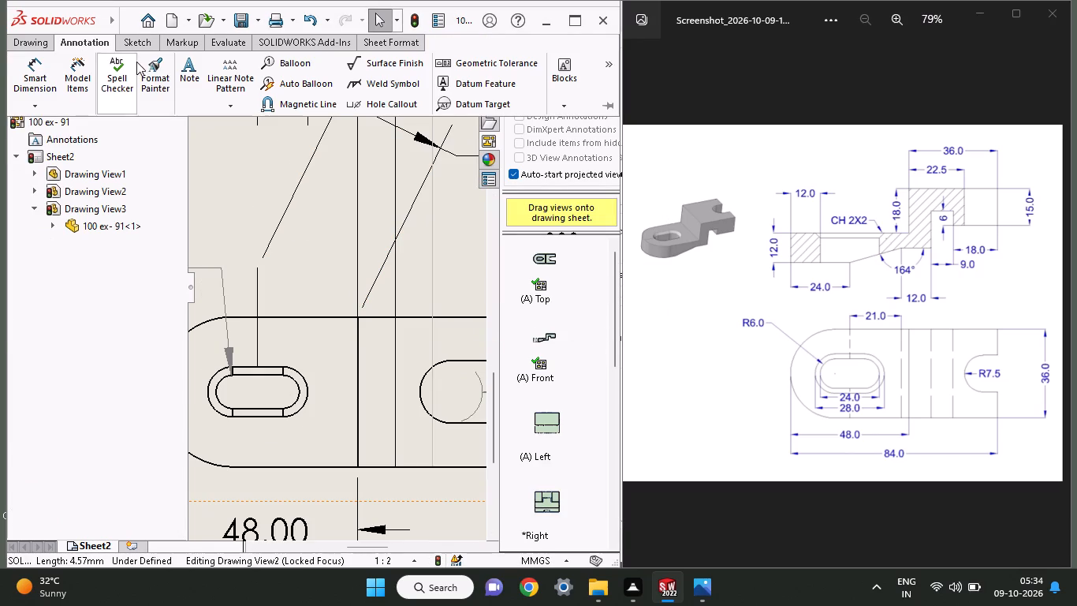
# Trim away the portions of the vertical step lines that extend above the top view's upper edge.
pyautogui.click(140, 42)
pyautogui.click(192, 67)
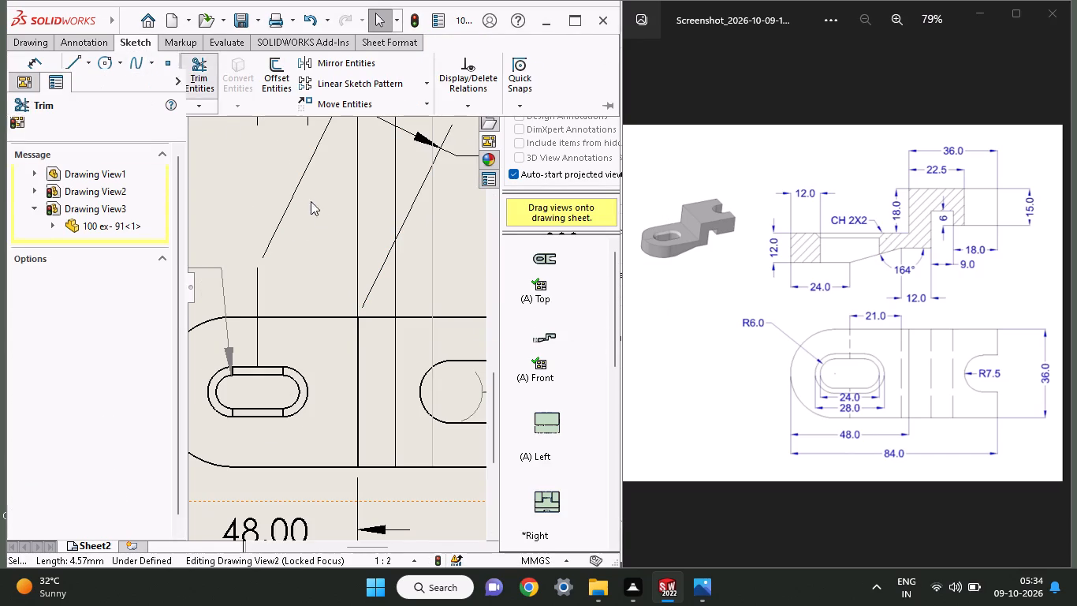
pyautogui.moveTo(347, 252); pyautogui.dragTo(453, 275)
pyautogui.moveTo(453, 275); pyautogui.dragTo(453, 308)
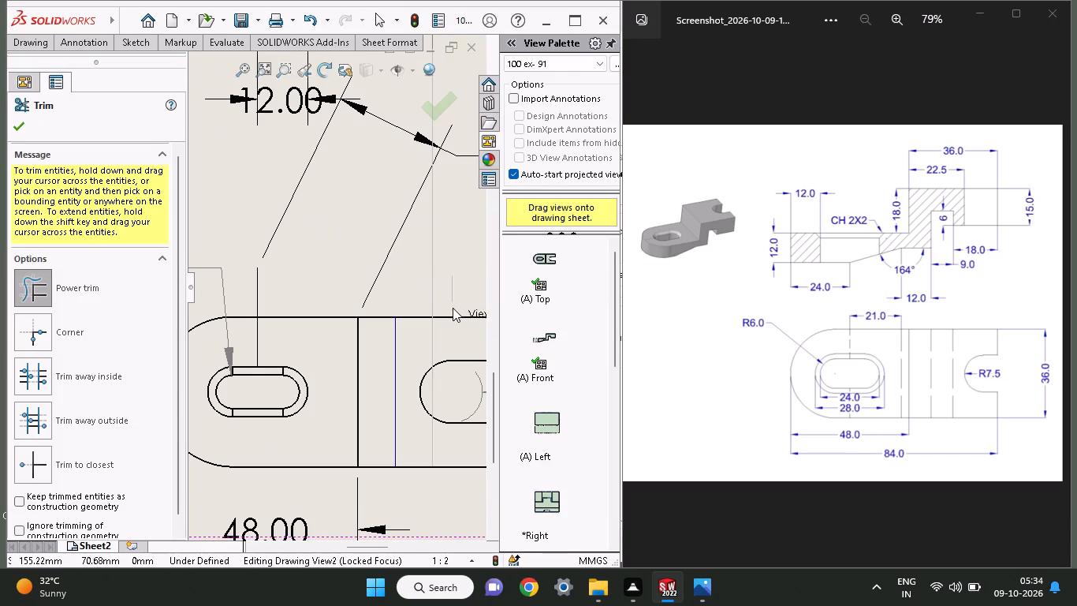
pyautogui.moveTo(453, 308); pyautogui.dragTo(451, 353)
pyautogui.moveTo(500, 251); pyautogui.dragTo(398, 257)
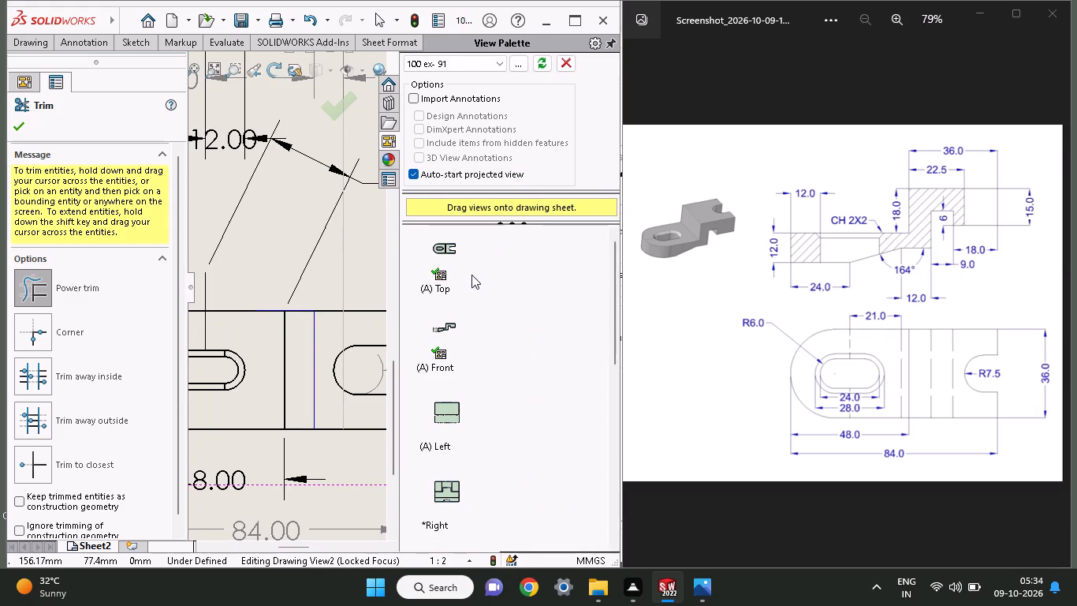
pyautogui.moveTo(359, 252); pyautogui.dragTo(285, 262)
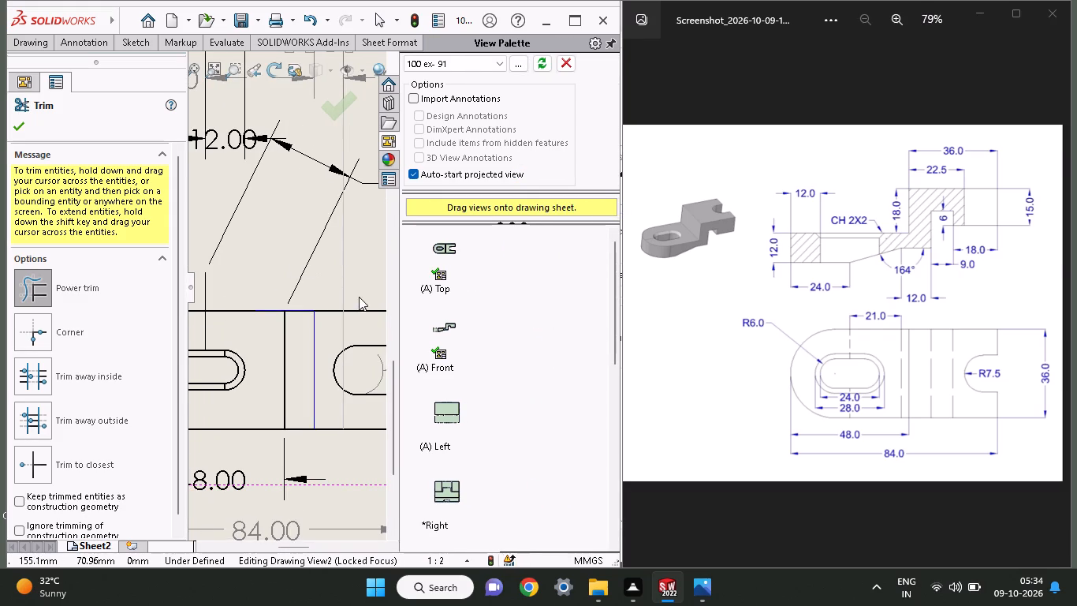
# Sketch a line about 16 mm long along the top view's upper edge from the step line toward the open-ended notch.
pyautogui.keyDown('ctrl'); pyautogui.scroll(4, 355, 284); pyautogui.keyUp('ctrl')
pyautogui.keyDown('ctrl'); pyautogui.scroll(-3, 355, 284); pyautogui.keyUp('ctrl')
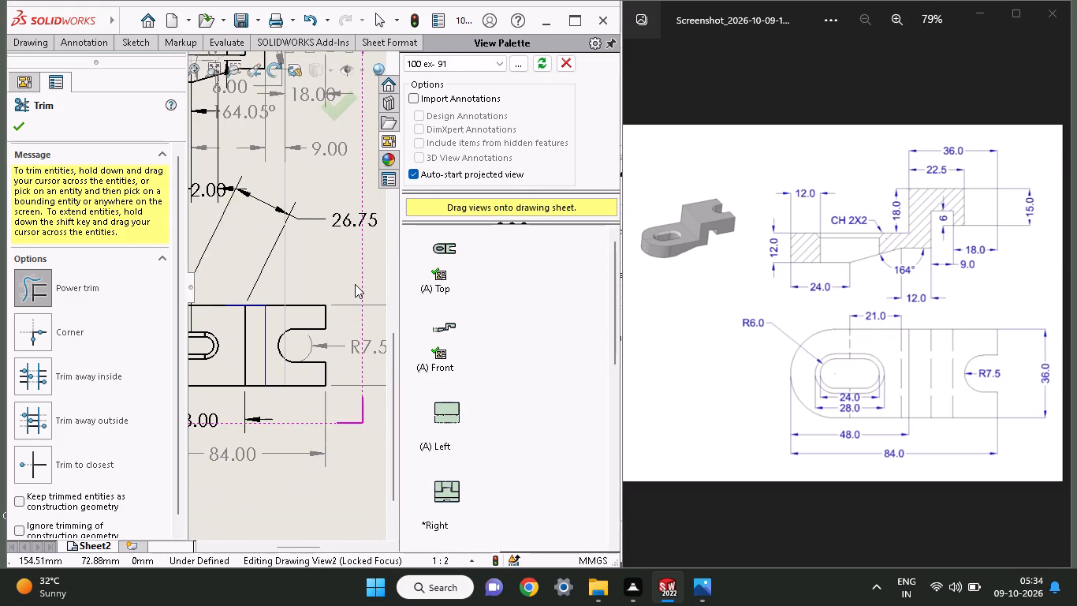
pyautogui.keyDown('ctrl'); pyautogui.scroll(-1, 355, 284); pyautogui.keyUp('ctrl')
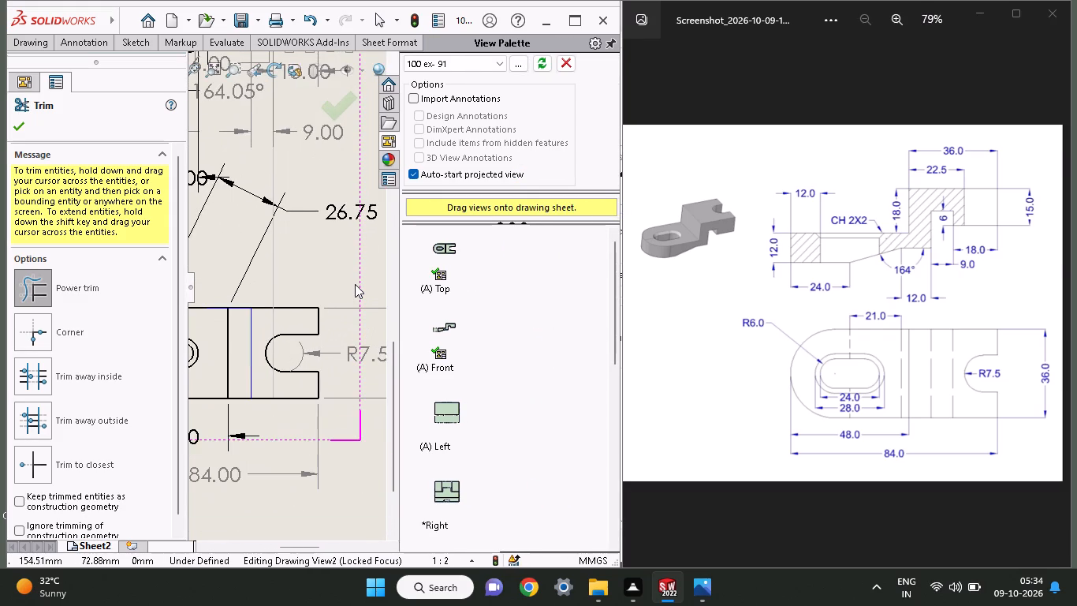
pyautogui.click(124, 40)
pyautogui.click(74, 65)
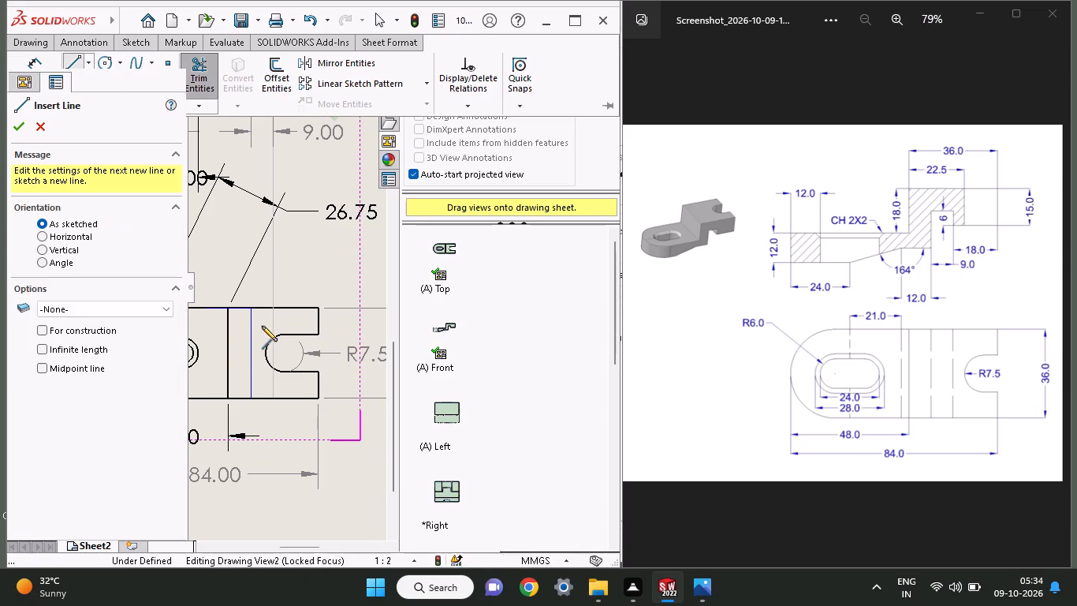
pyautogui.click(249, 312)
pyautogui.click(292, 309)
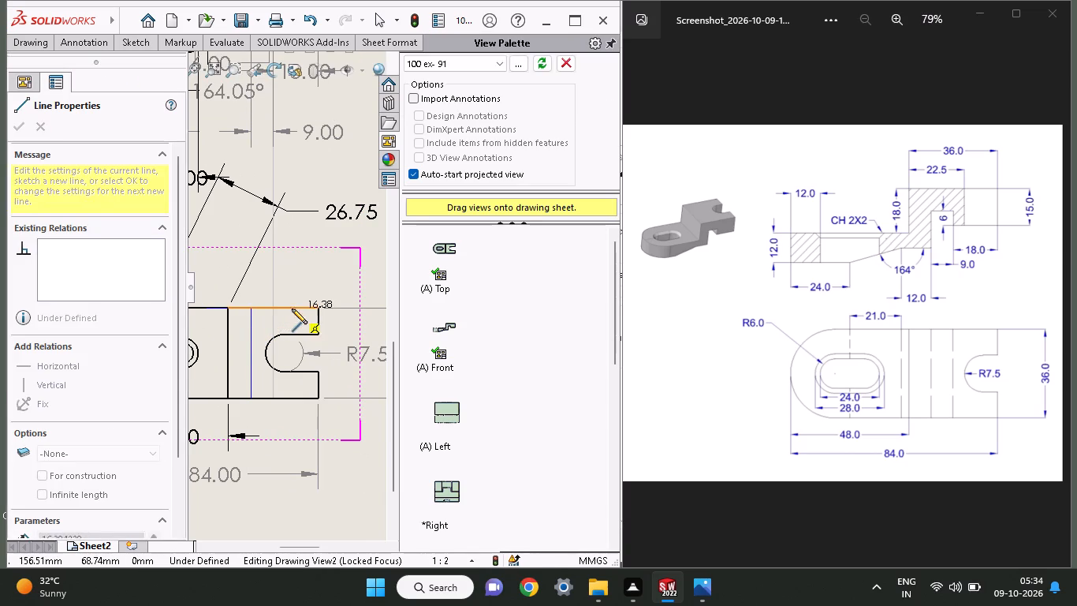
pyautogui.rightClick(289, 270)
pyautogui.click(303, 281)
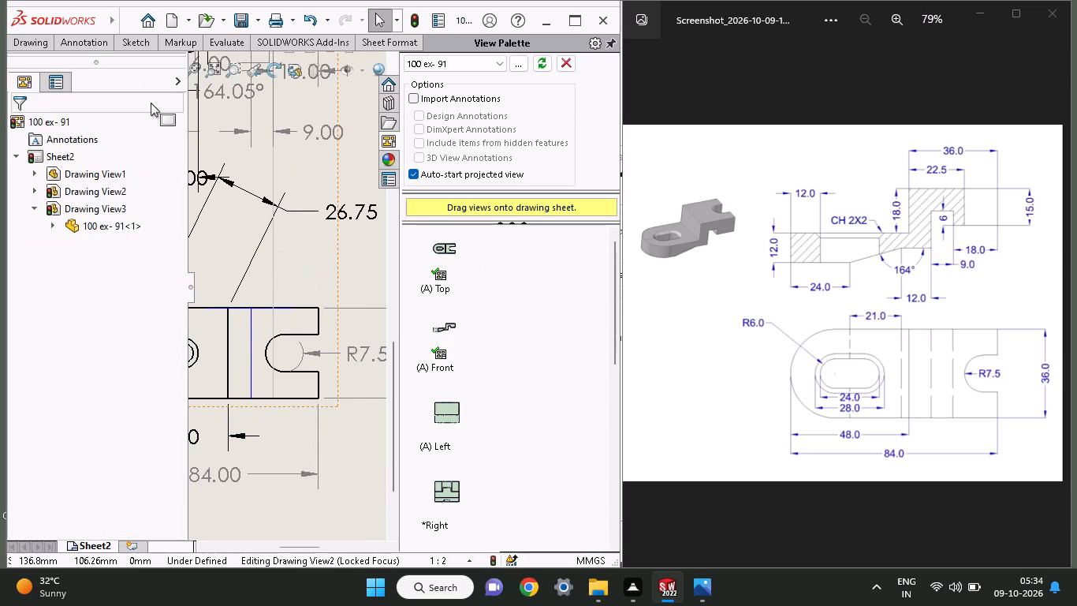
# Trim the vertical projection line that runs down from the front view through the inner end of the top view's open-ended notch.
pyautogui.click(133, 37)
pyautogui.click(193, 80)
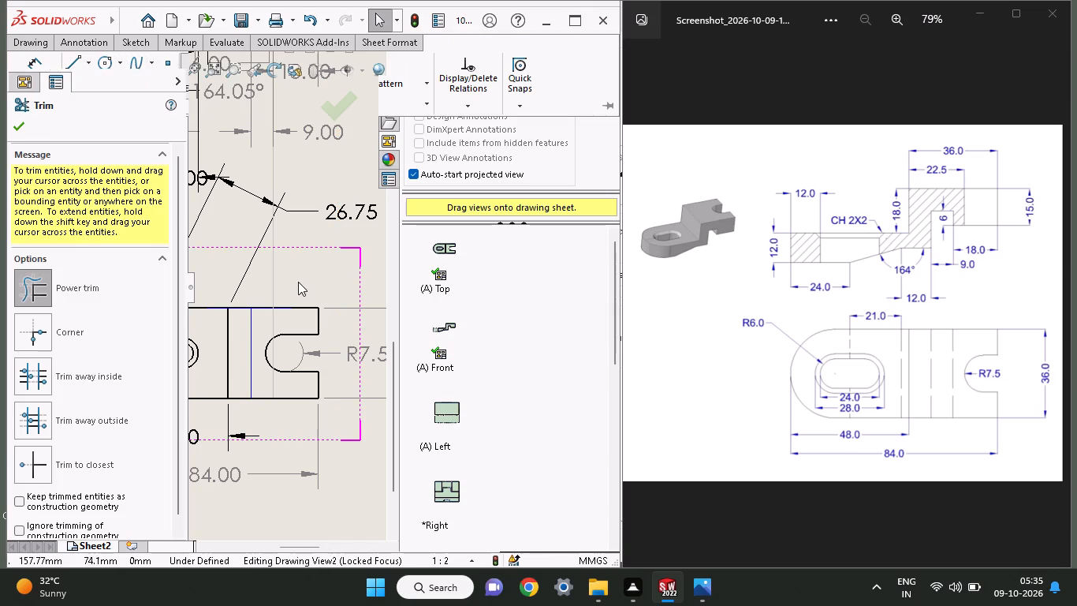
pyautogui.moveTo(298, 282); pyautogui.dragTo(246, 285)
pyautogui.moveTo(289, 233); pyautogui.dragTo(244, 234)
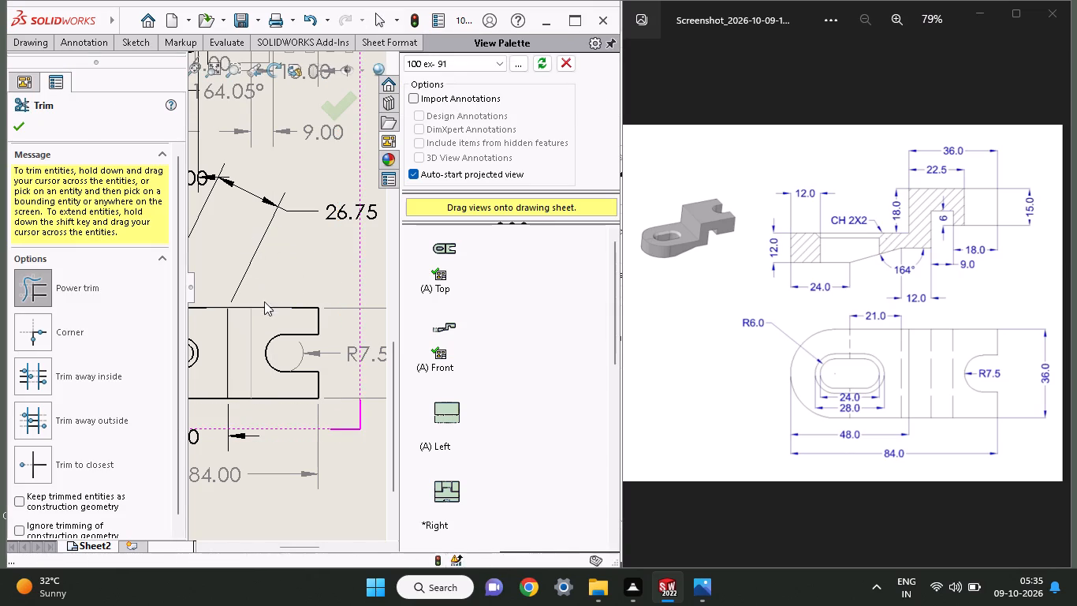
pyautogui.click(12, 125)
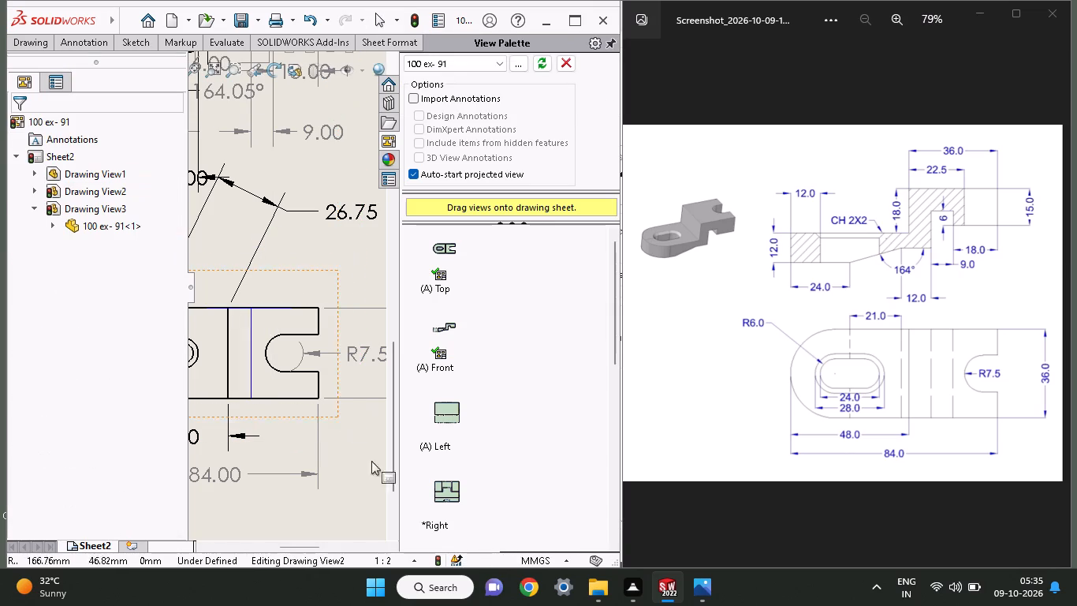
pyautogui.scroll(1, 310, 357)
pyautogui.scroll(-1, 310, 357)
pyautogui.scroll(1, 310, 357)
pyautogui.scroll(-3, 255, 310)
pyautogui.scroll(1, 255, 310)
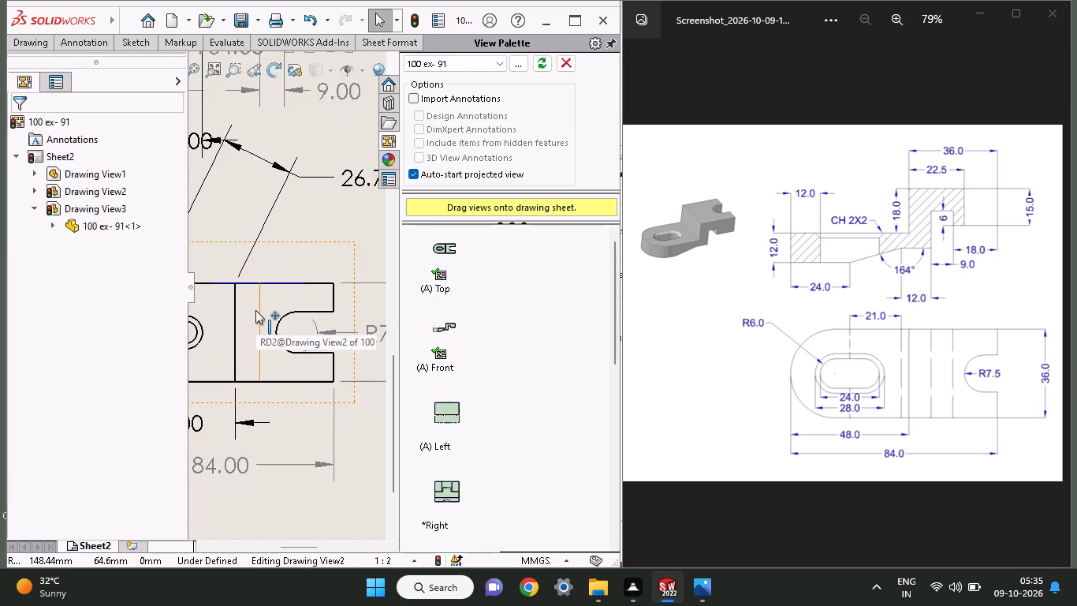
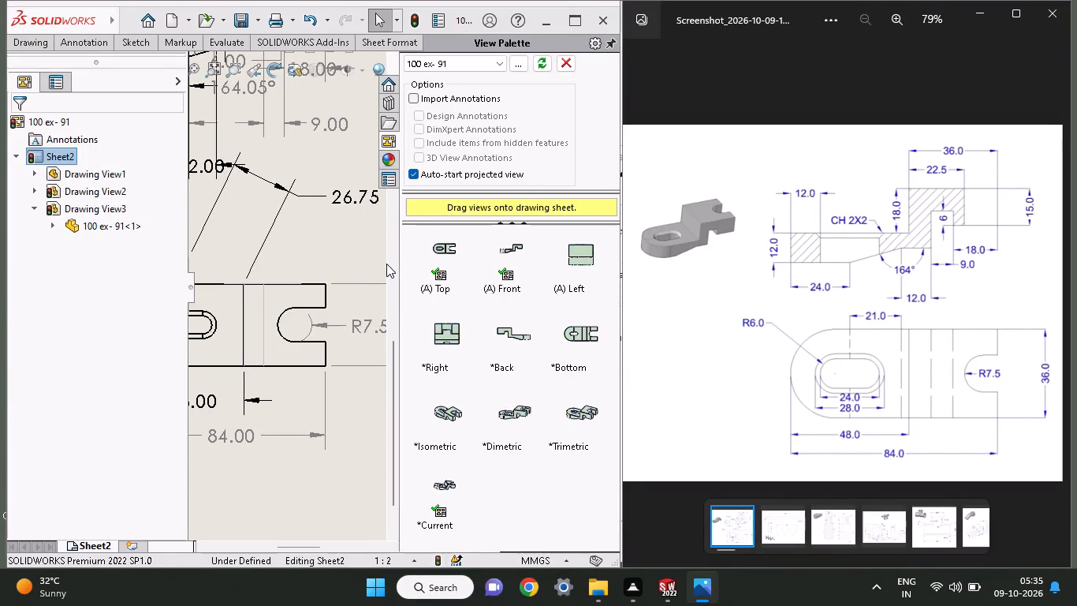
# Look over the drawing sheet's views and dimensions to check them against the reference image.
pyautogui.keyDown('ctrl'); pyautogui.scroll(2, 308, 255); pyautogui.keyUp('ctrl')
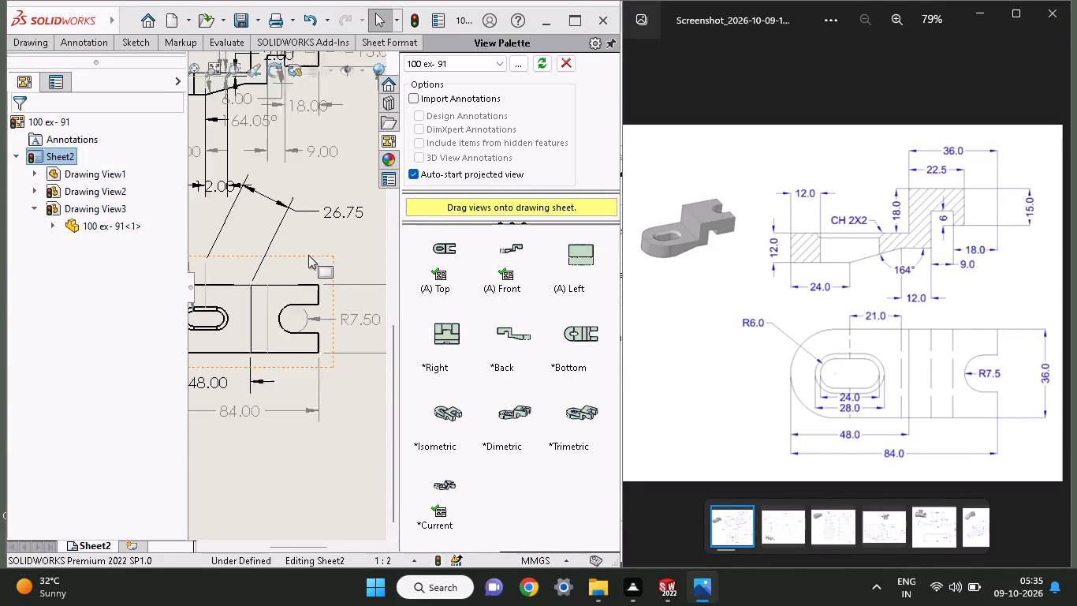
pyautogui.keyDown('ctrl'); pyautogui.scroll(8, 308, 255); pyautogui.keyUp('ctrl')
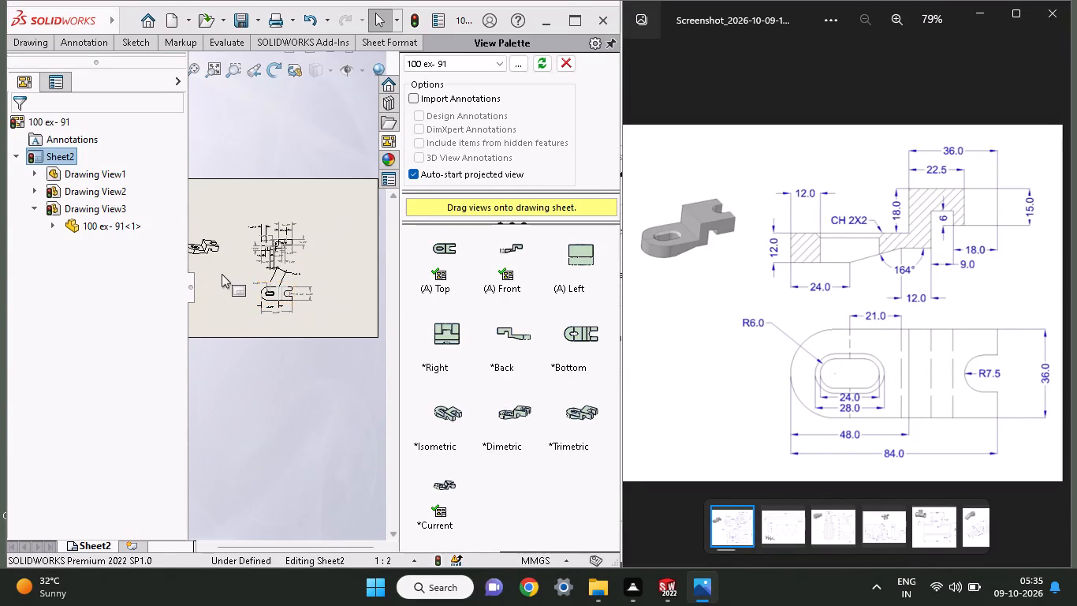
pyautogui.keyDown('ctrl'); pyautogui.scroll(-9, 234, 267); pyautogui.keyUp('ctrl')
pyautogui.keyDown('ctrl'); pyautogui.scroll(6, 237, 264); pyautogui.keyUp('ctrl')
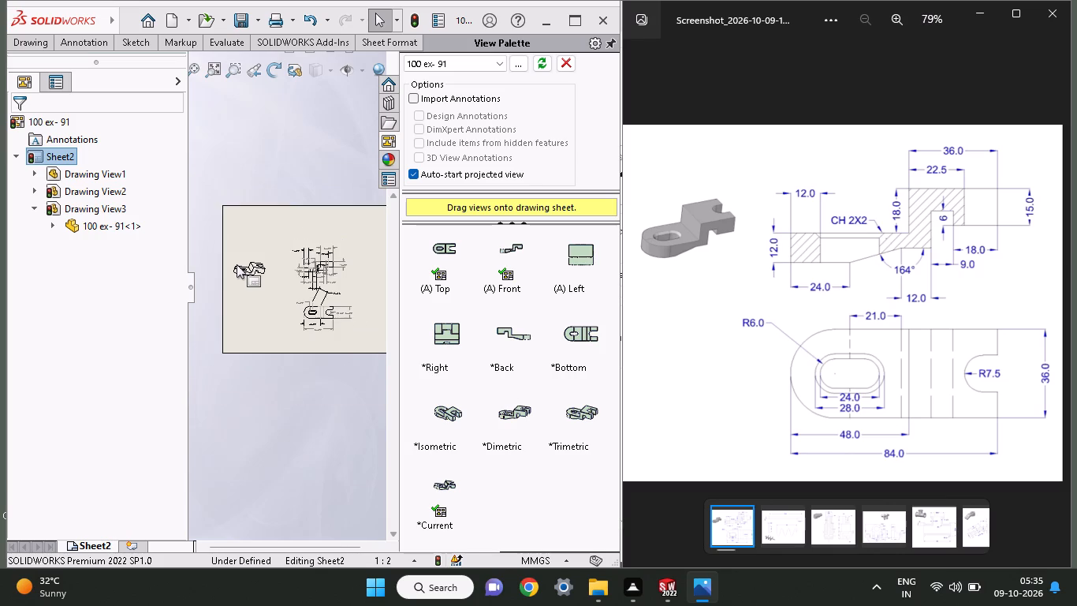
pyautogui.keyDown('ctrl'); pyautogui.scroll(-2, 237, 264); pyautogui.keyUp('ctrl')
pyautogui.keyDown('ctrl'); pyautogui.scroll(1, 322, 389); pyautogui.keyUp('ctrl')
pyautogui.keyDown('ctrl'); pyautogui.scroll(-10, 378, 368); pyautogui.keyUp('ctrl')
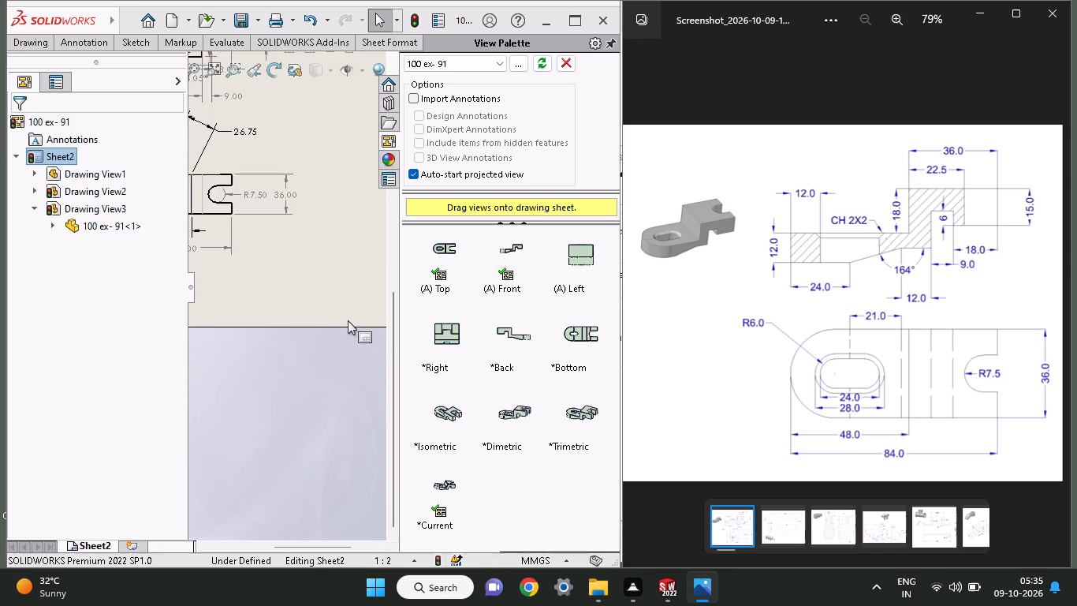
pyautogui.keyDown('ctrl'); pyautogui.scroll(-1, 341, 320); pyautogui.keyUp('ctrl')
pyautogui.keyDown('ctrl'); pyautogui.scroll(6, 244, 297); pyautogui.keyUp('ctrl')
pyautogui.keyDown('ctrl'); pyautogui.scroll(-6, 231, 231); pyautogui.keyUp('ctrl')
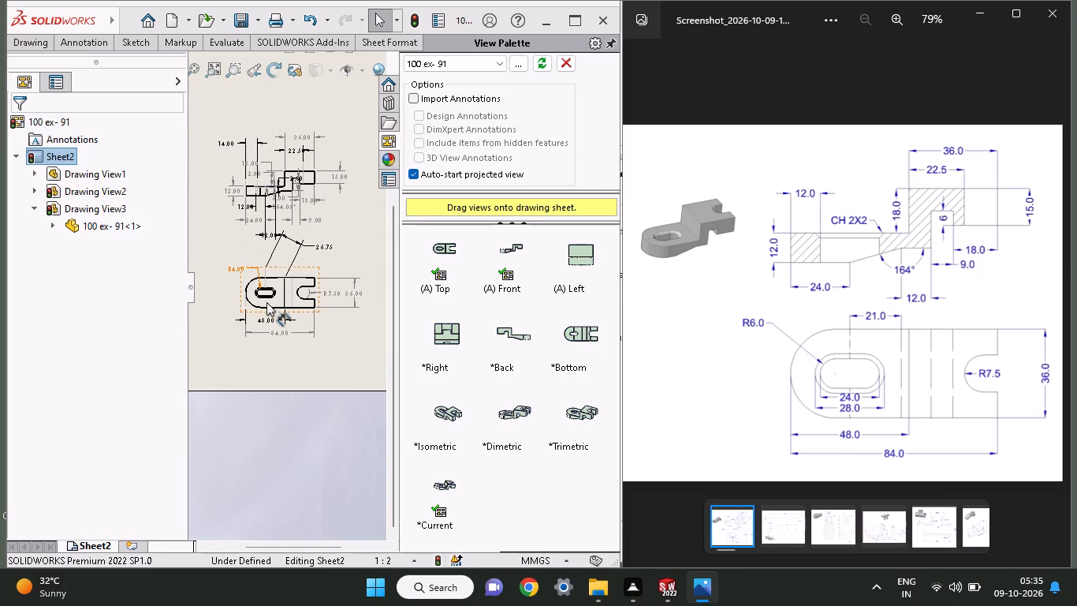
# In the top view, sketch a vertical line about 6 mm long downward from the leftmost point of the slot's outer arc.
pyautogui.keyDown('ctrl'); pyautogui.scroll(-8, 279, 327); pyautogui.keyUp('ctrl')
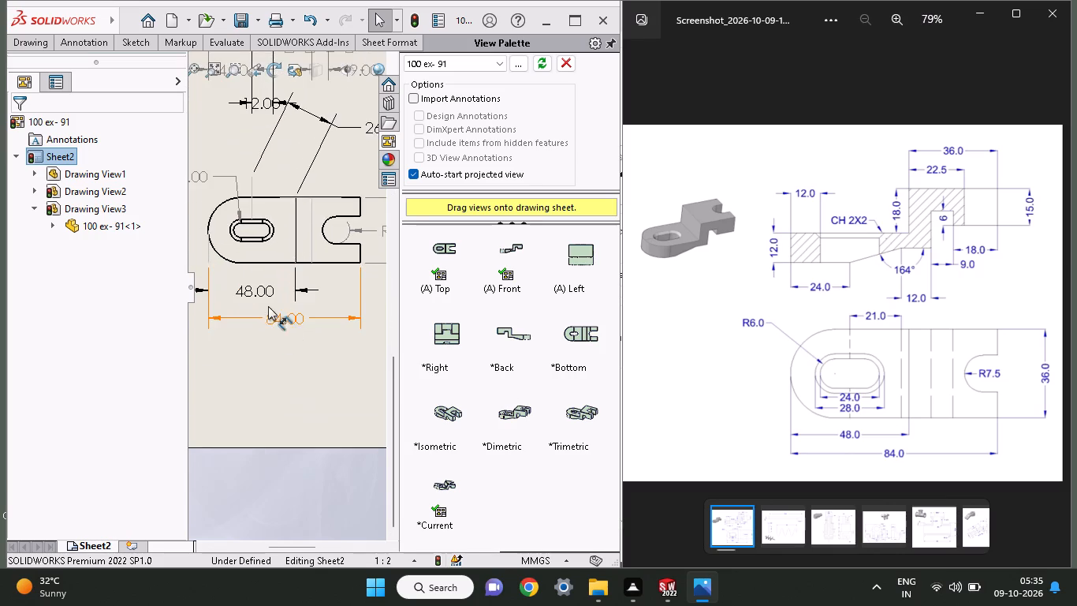
pyautogui.keyDown('ctrl'); pyautogui.scroll(-4, 268, 306); pyautogui.keyUp('ctrl')
pyautogui.keyDown('ctrl'); pyautogui.scroll(-5, 245, 231); pyautogui.keyUp('ctrl')
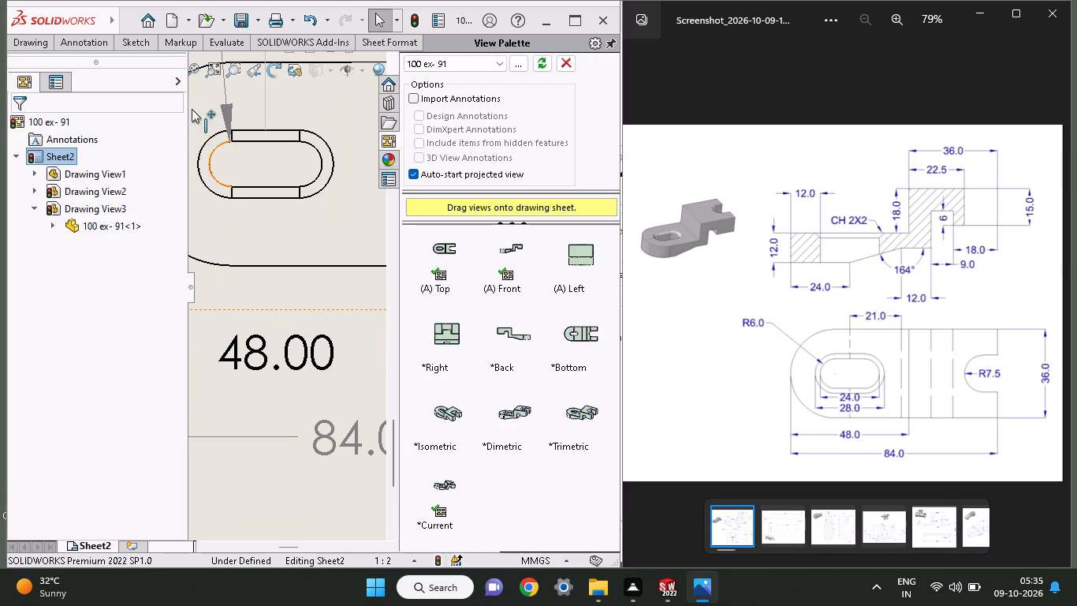
pyautogui.click(127, 47)
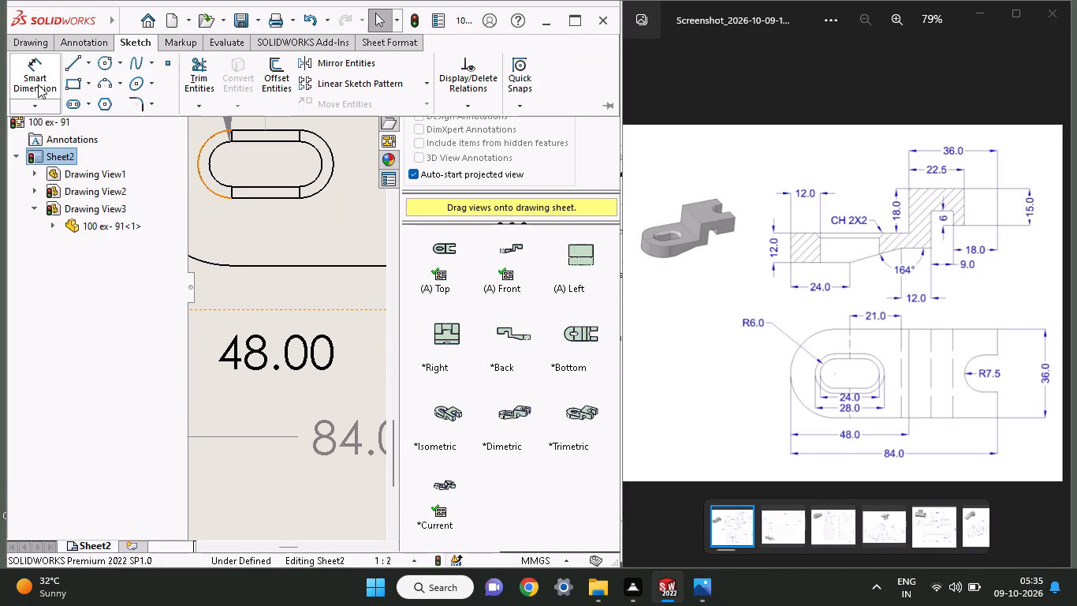
pyautogui.click(45, 71)
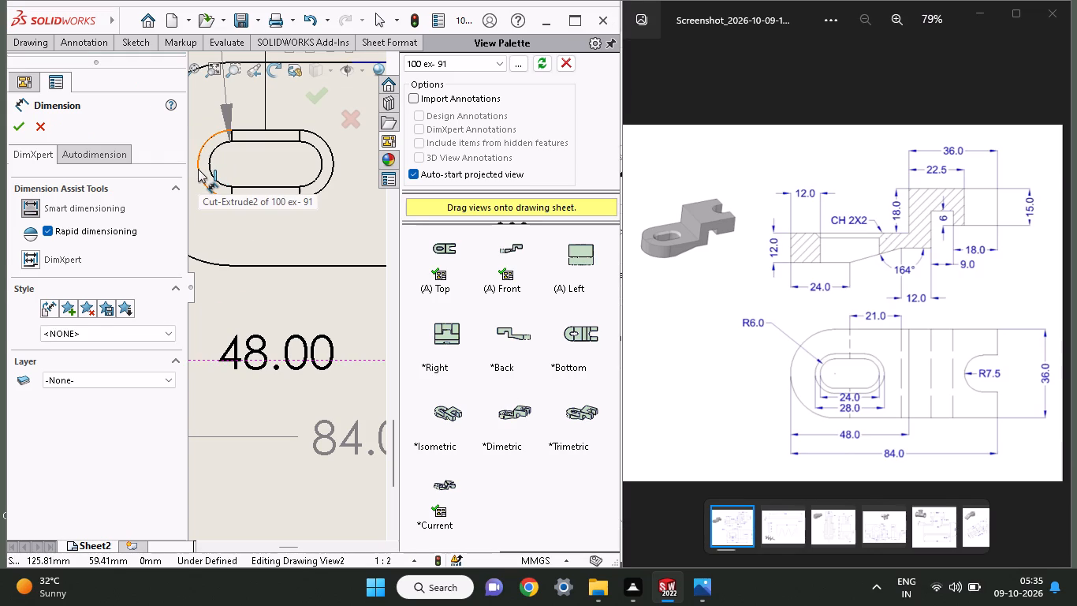
pyautogui.click(135, 43)
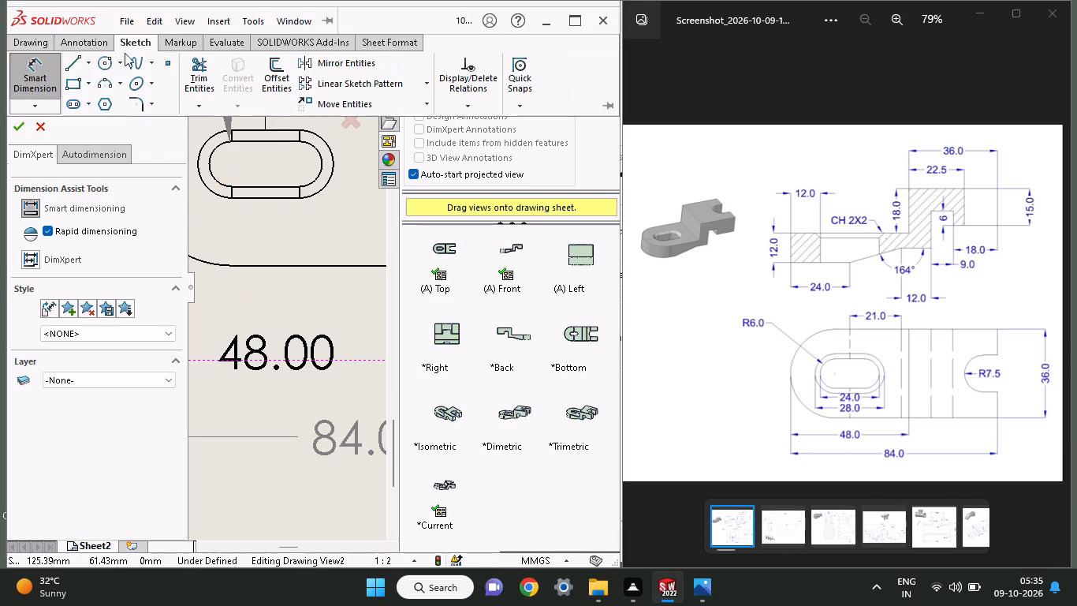
pyautogui.click(78, 63)
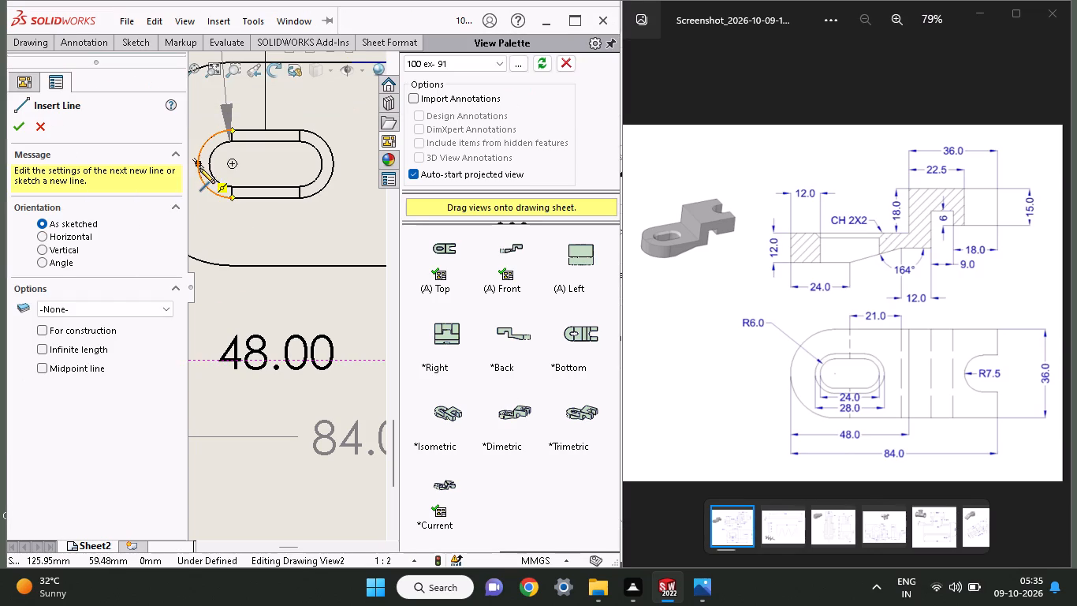
pyautogui.click(197, 163)
pyautogui.click(198, 197)
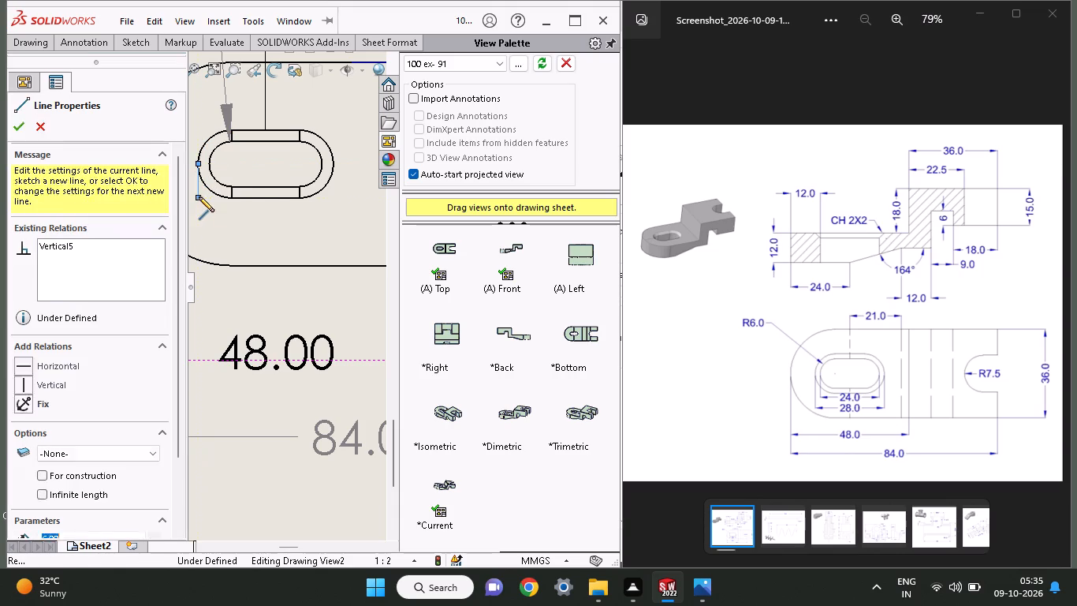
pyautogui.rightClick(324, 211)
pyautogui.click(337, 224)
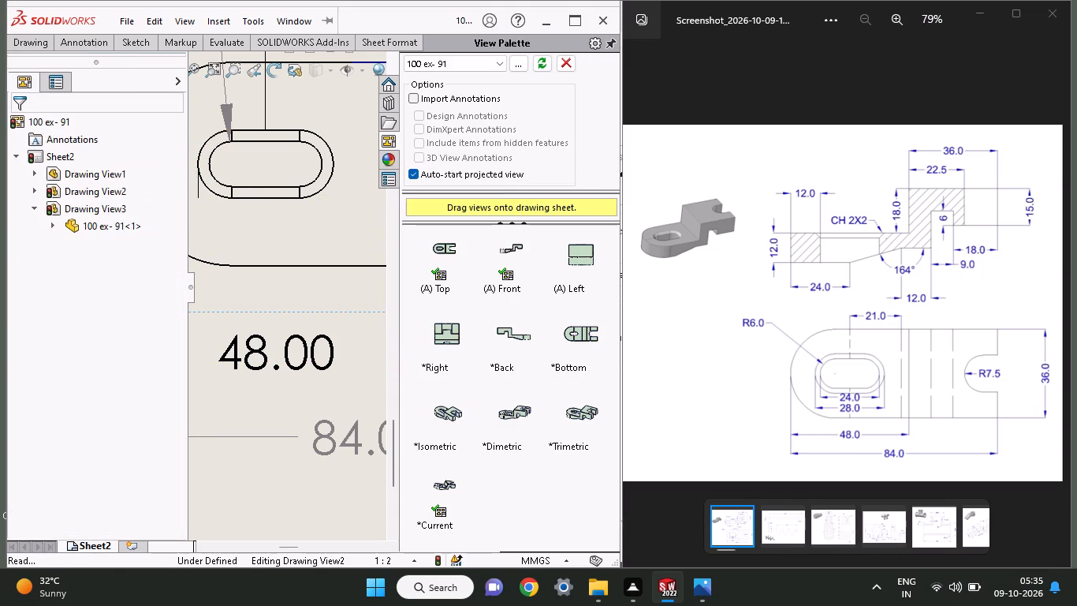
# Sketch a matching vertical line about 6 mm long downward from the rightmost point of the slot's outer arc.
pyautogui.click(121, 45)
pyautogui.click(72, 60)
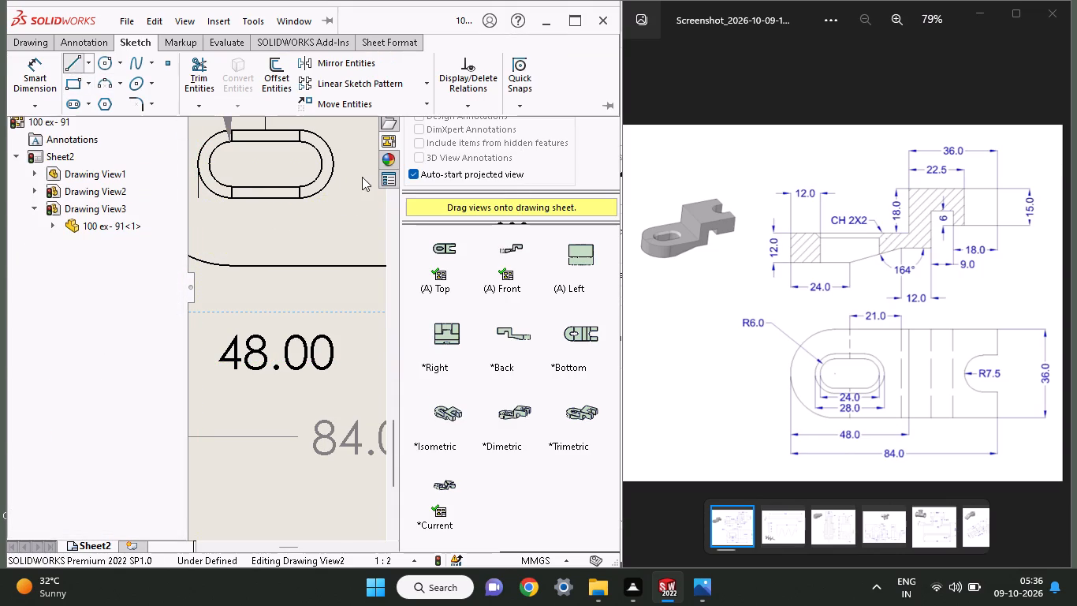
pyautogui.click(334, 168)
pyautogui.click(332, 195)
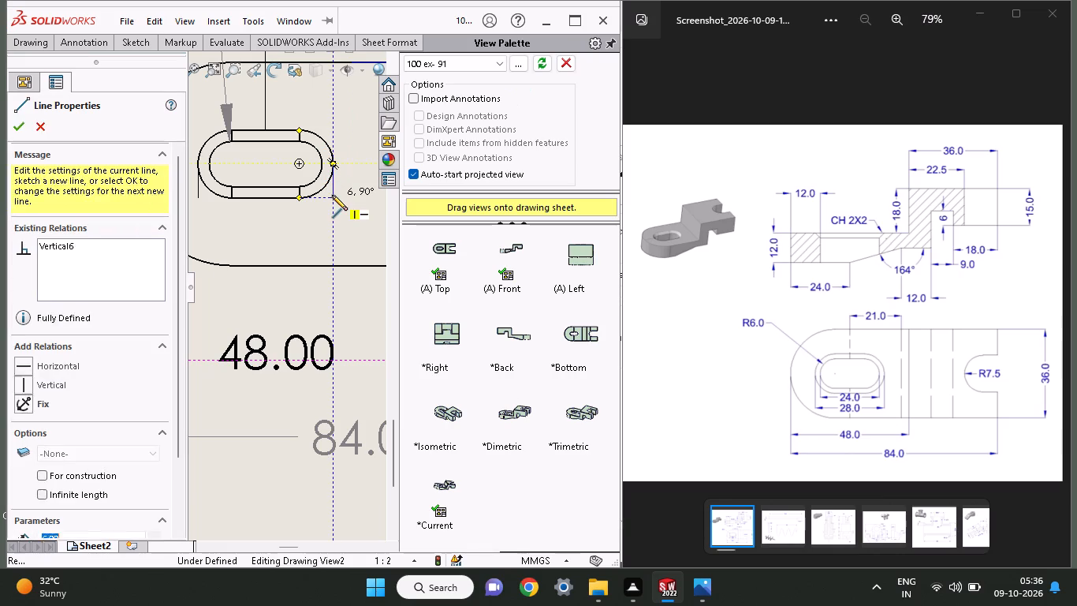
pyautogui.rightClick(336, 216)
pyautogui.click(345, 229)
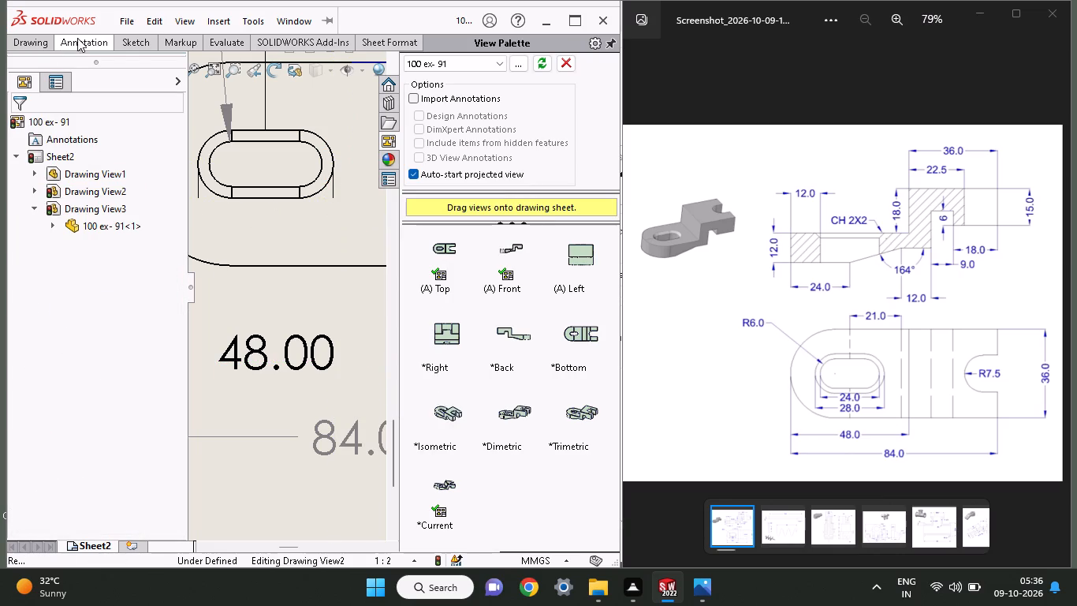
# Dimension the slot's outer length between the lower ends of the two vertical lines, placing the text above the 48.00 dimension.
pyautogui.click(132, 49)
pyautogui.click(31, 62)
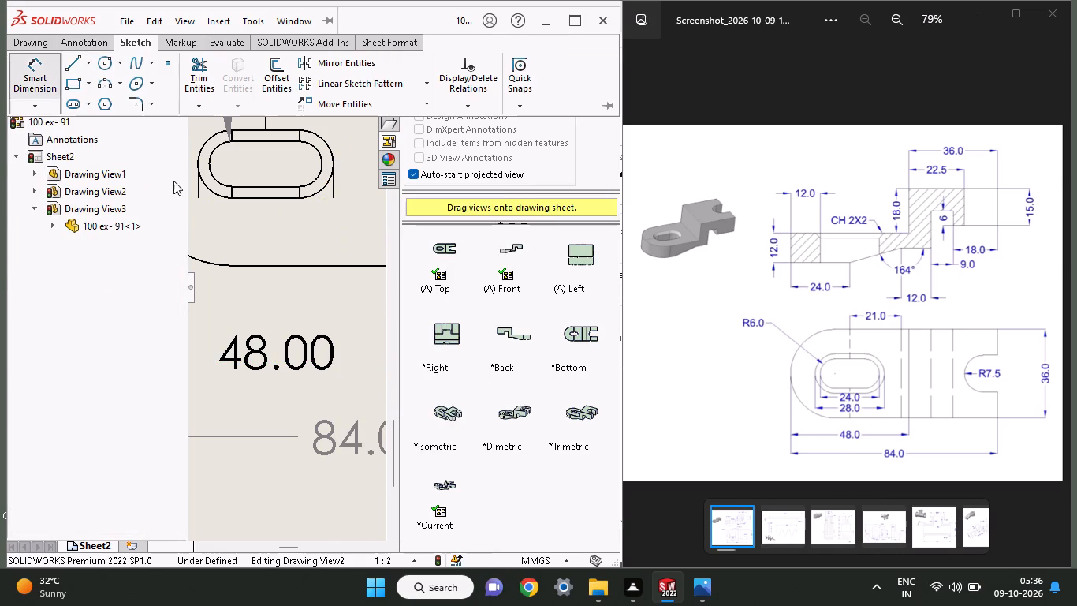
pyautogui.click(198, 195)
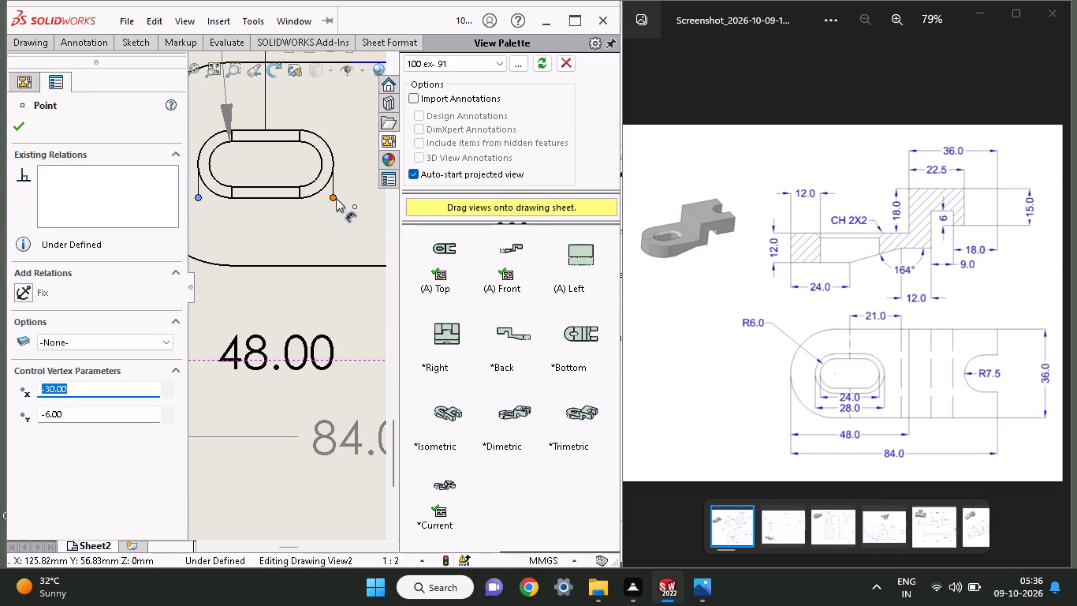
pyautogui.click(336, 198)
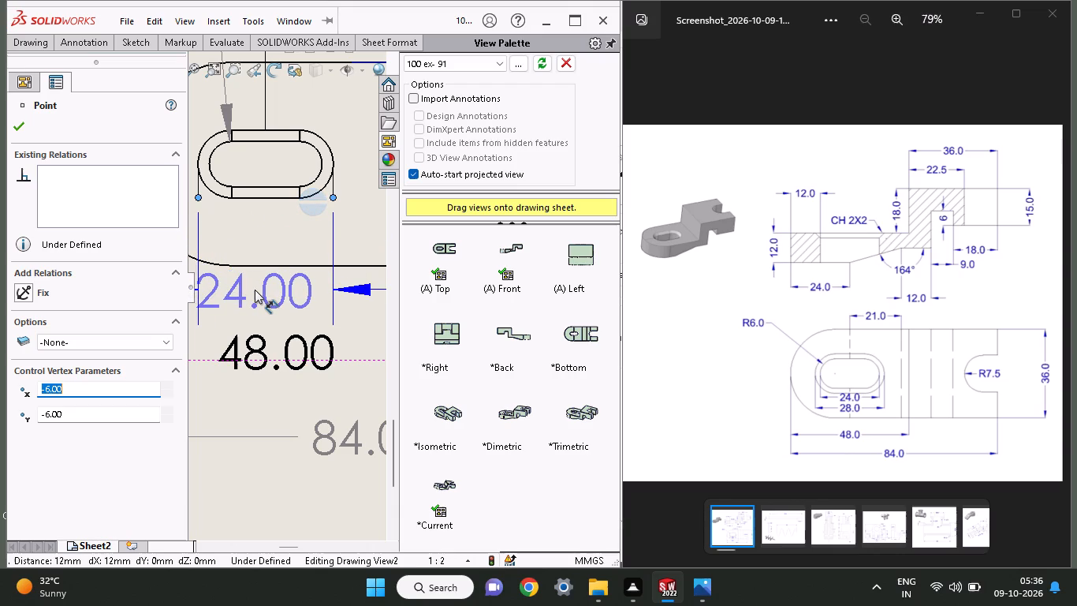
pyautogui.click(259, 290)
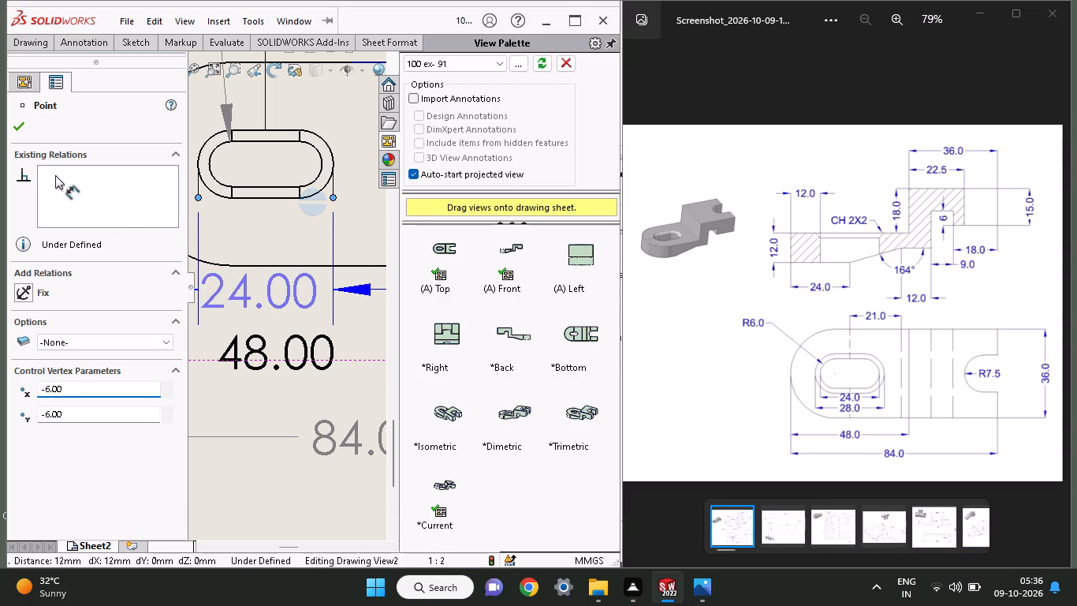
pyautogui.click(13, 125)
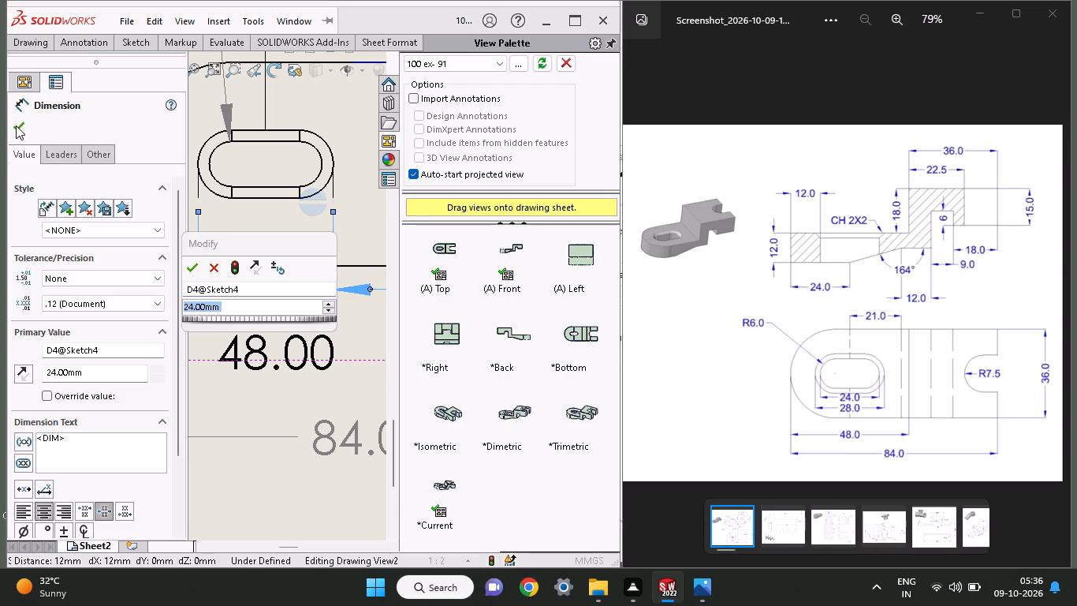
pyautogui.click(196, 273)
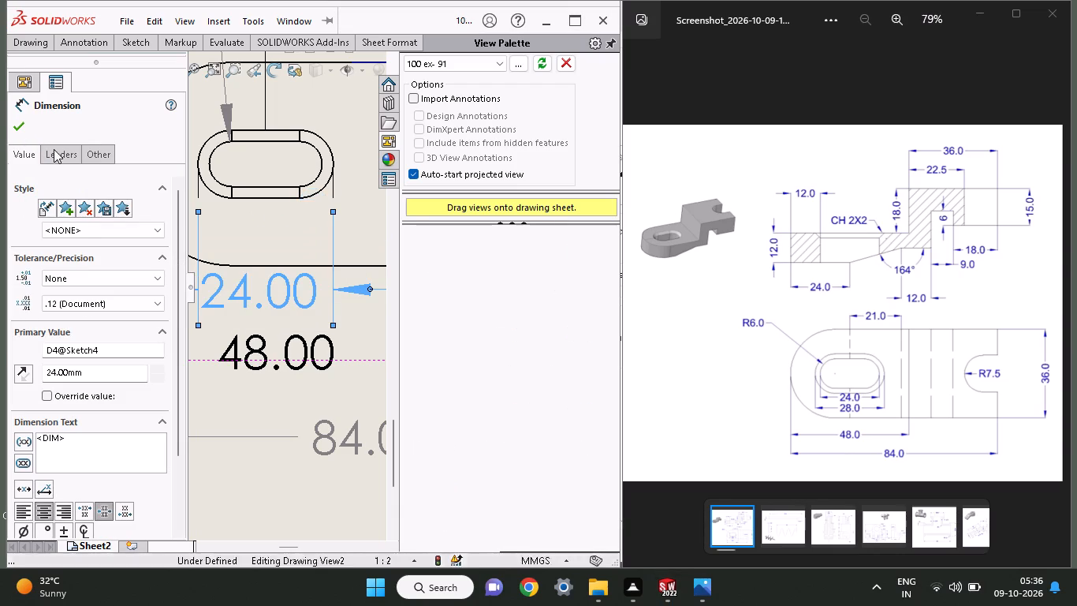
pyautogui.click(20, 128)
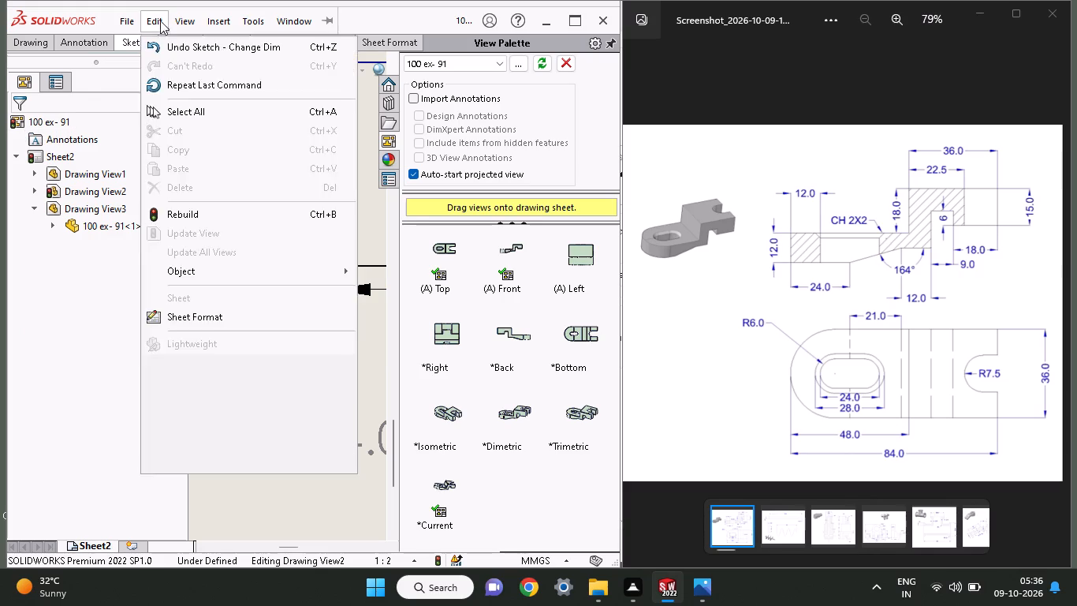
# Save the drawing in Documents as an Adobe PDF named 100 ex- 91.
pyautogui.click(138, 17)
pyautogui.click(151, 158)
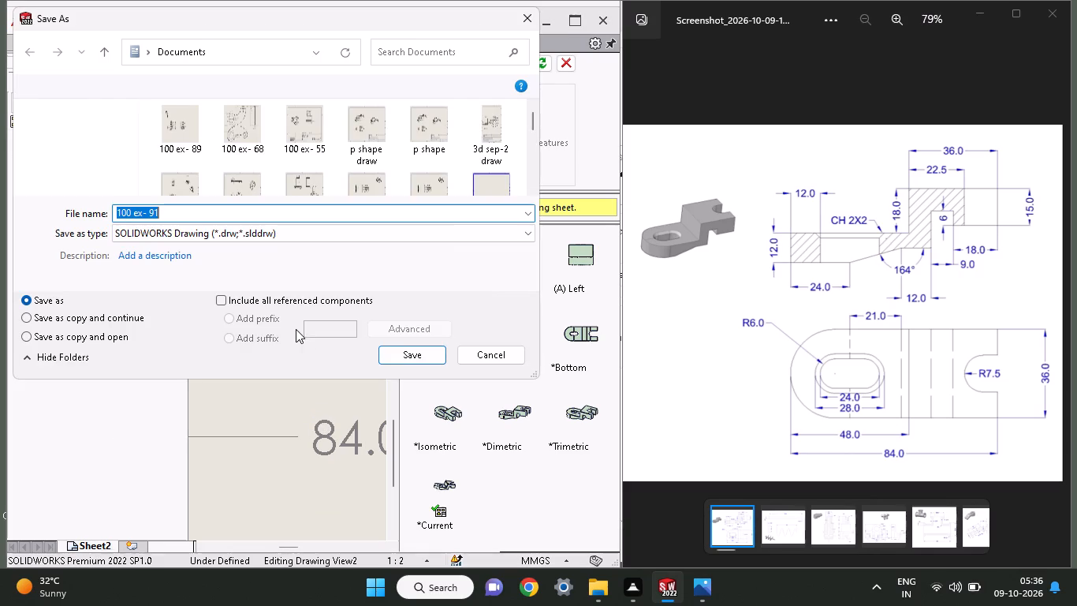
pyautogui.click(188, 230)
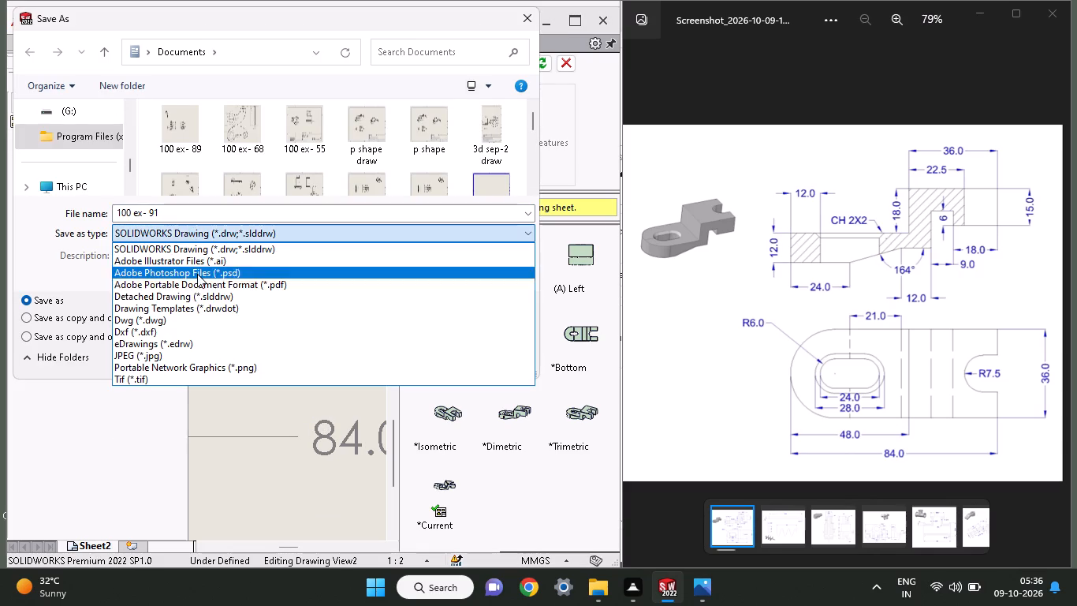
pyautogui.click(202, 280)
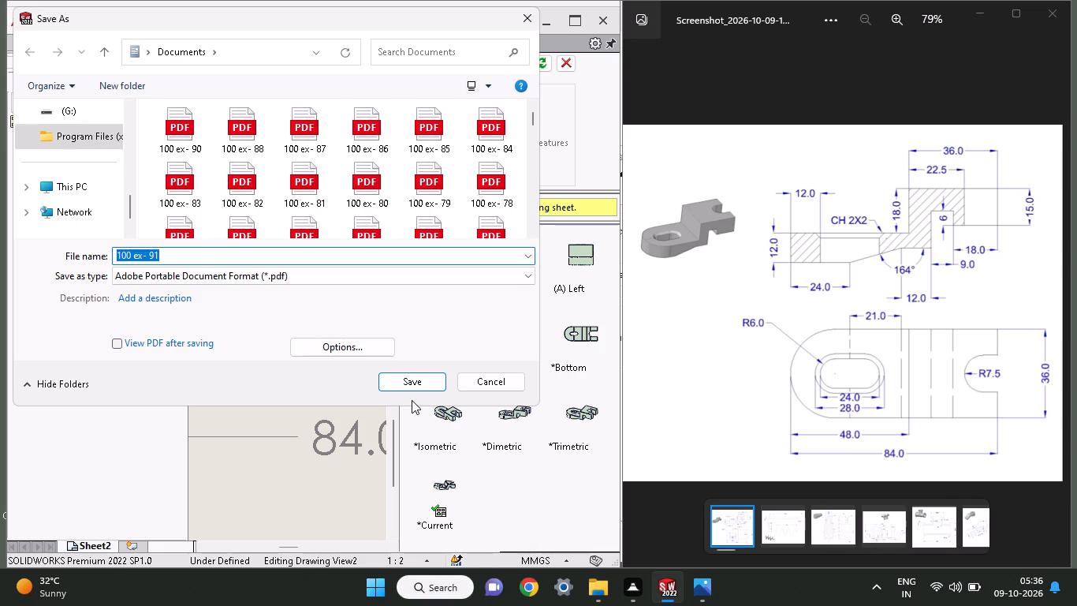
pyautogui.click(409, 382)
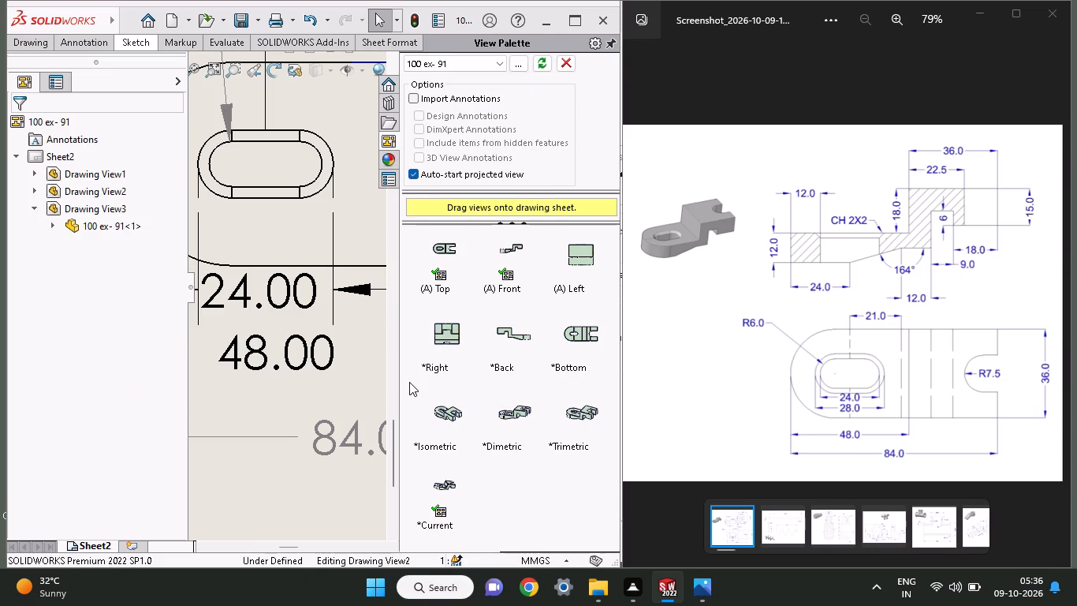